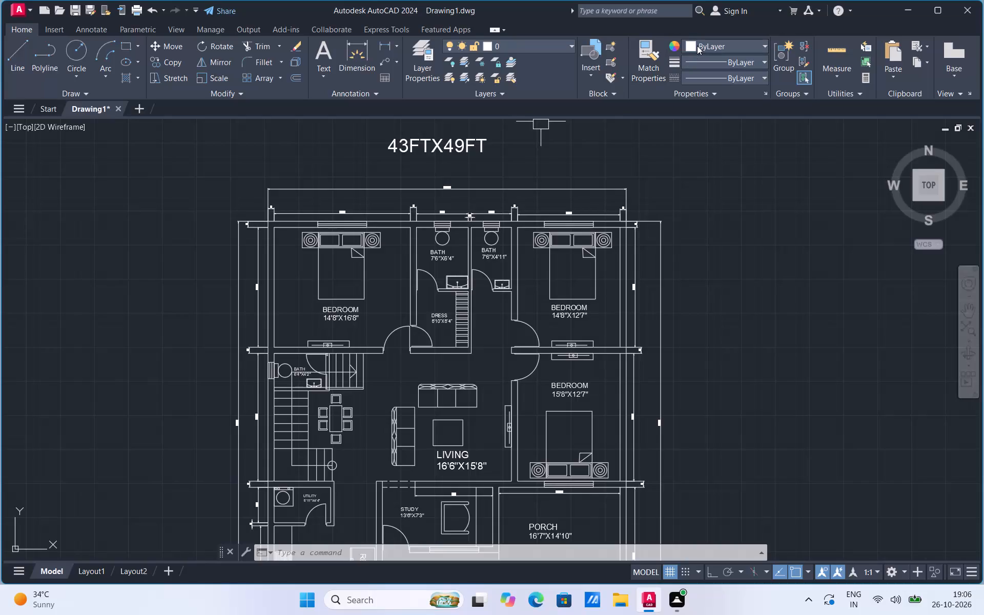
Set the current colour to 248,215,49 and draw a near-vertical reference line outside the plan, beside its left wall.
{"action": "left_click", "coordinate": [692, 46]}
{"action": "left_click", "coordinate": [706, 88]}
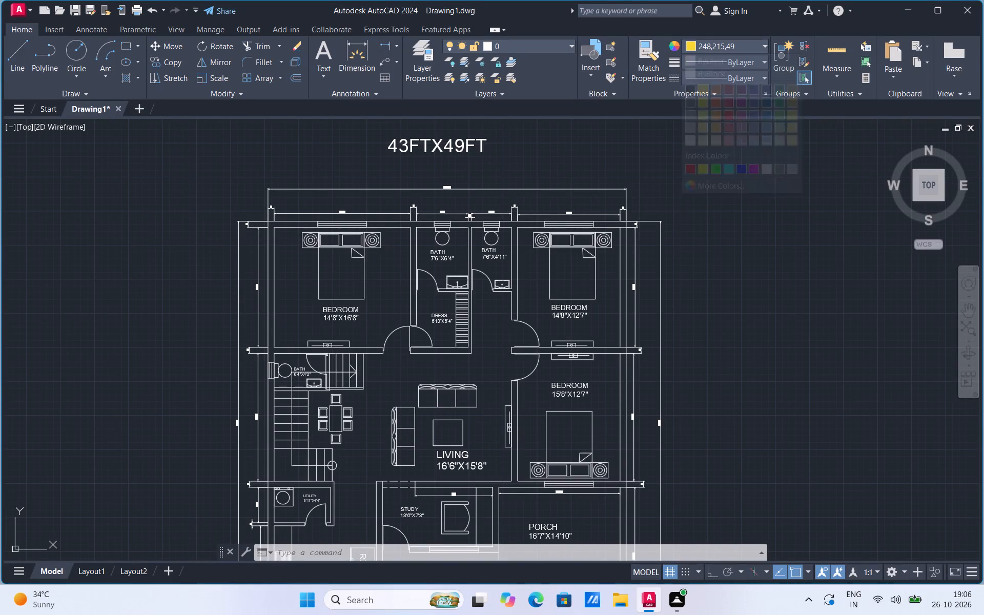
{"action": "left_click", "coordinate": [23, 66]}
{"action": "left_click", "coordinate": [167, 378]}
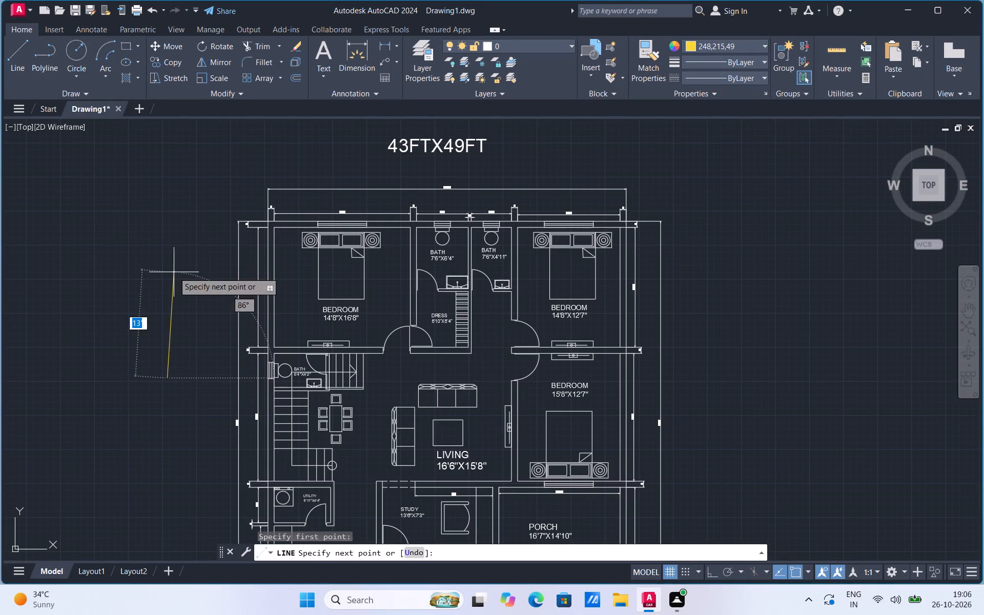
{"action": "left_click", "coordinate": [166, 249]}
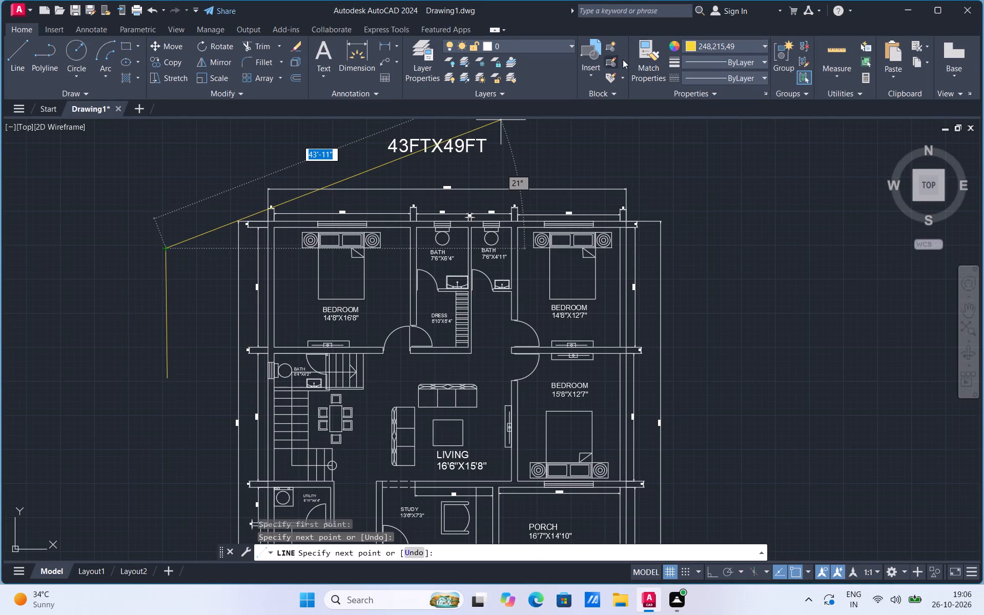
Match the yellow line's properties onto the overall top and left dimensions and the upper-left bedroom's 16'-8", 14'-8" and 9" dimensions.
{"action": "left_click", "coordinate": [640, 73]}
{"action": "left_click", "coordinate": [157, 306]}
{"action": "left_click", "coordinate": [169, 297]}
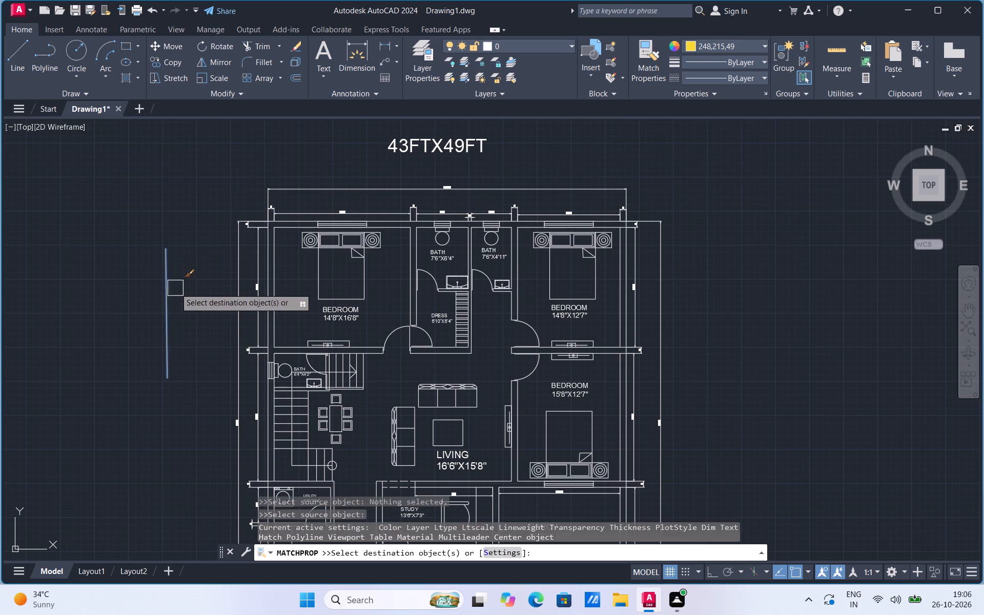
{"action": "left_click", "coordinate": [357, 191]}
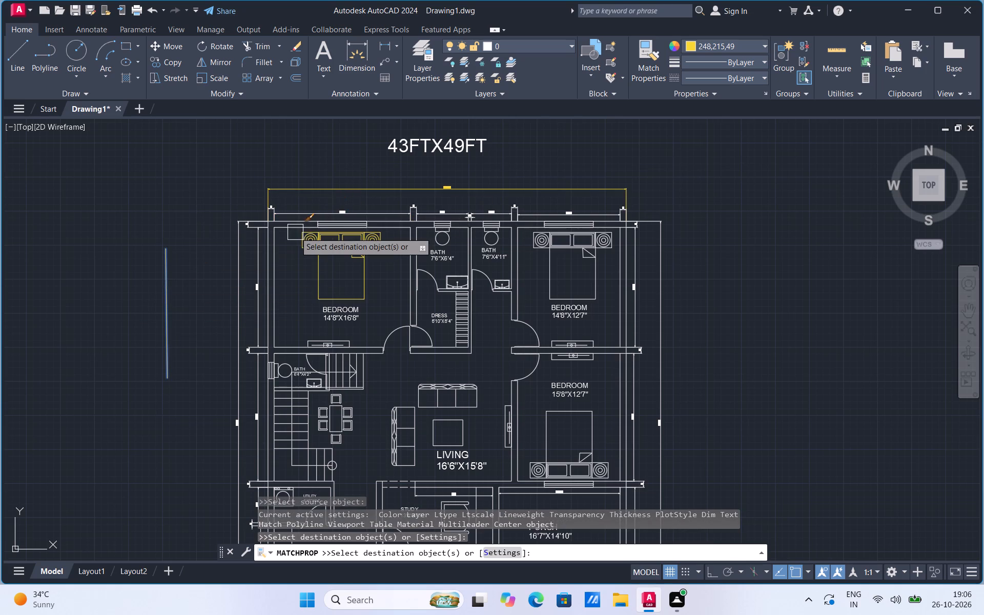
{"action": "scroll", "coordinate": [295, 232], "scroll_direction": "up", "scroll_amount": 4}
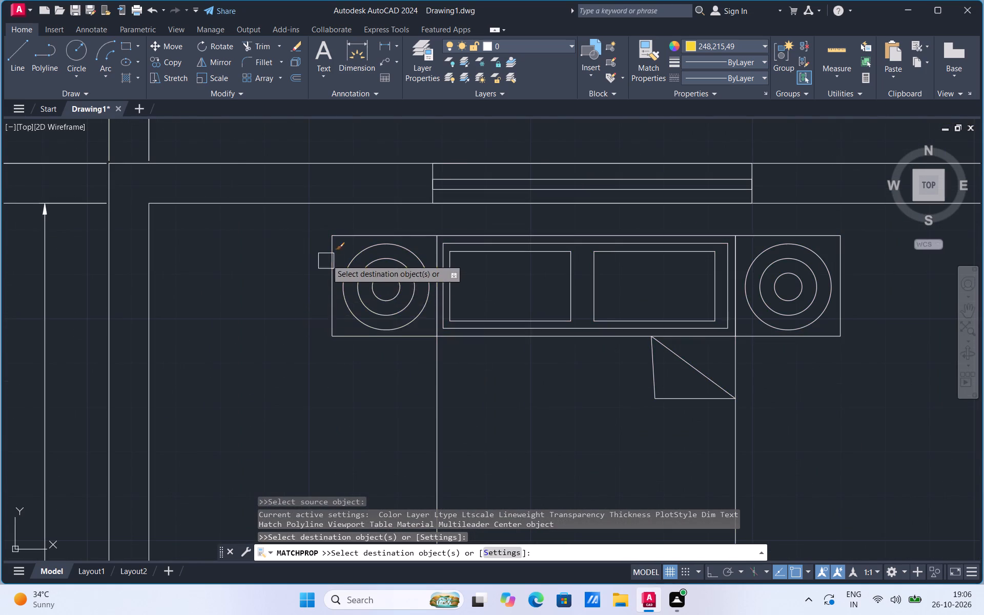
{"action": "scroll", "coordinate": [323, 261], "scroll_direction": "down", "scroll_amount": 2}
{"action": "left_click", "coordinate": [324, 201]}
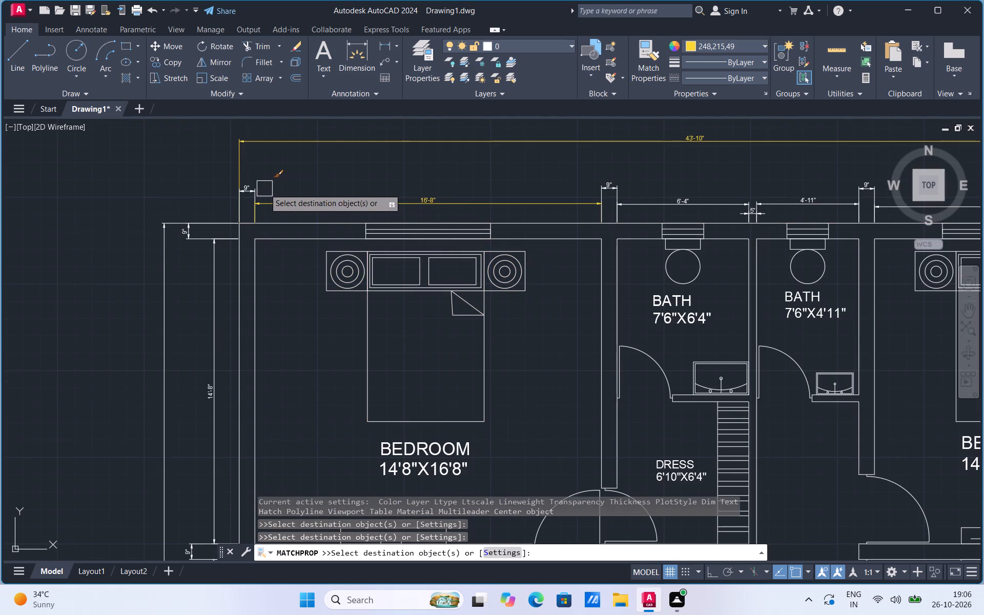
{"action": "left_click", "coordinate": [258, 187]}
{"action": "left_click", "coordinate": [209, 219]}
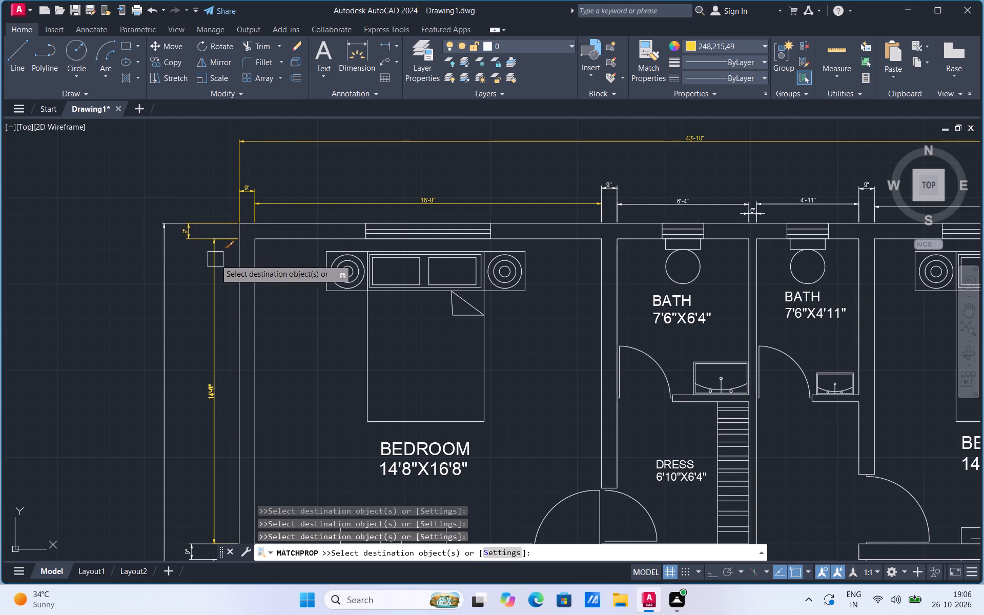
{"action": "left_click", "coordinate": [215, 260]}
{"action": "left_click", "coordinate": [160, 290]}
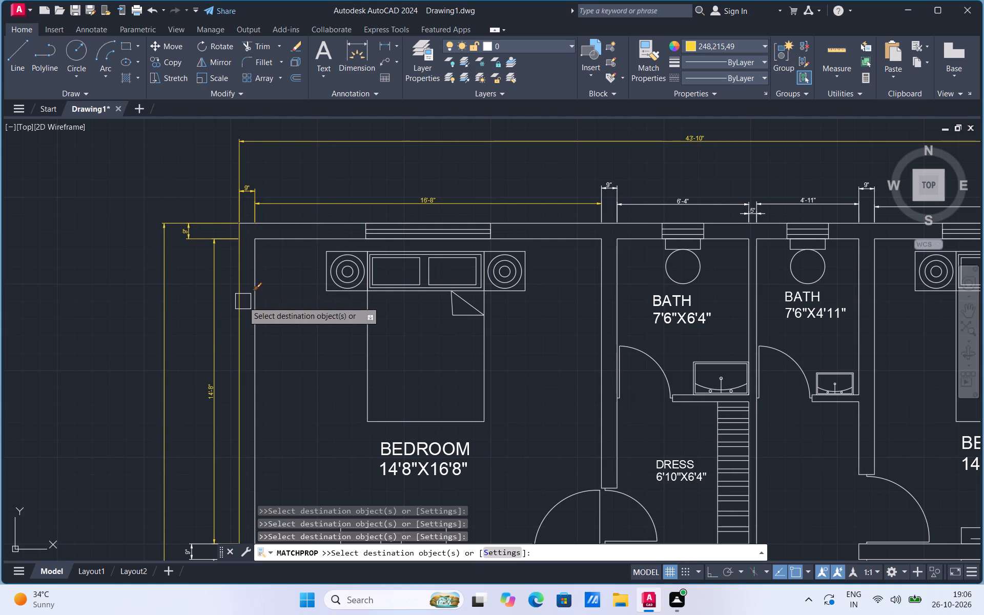
Match the same yellow properties onto the upper-left bedroom's walls, window, bed set and label, including the wall shared with the bath.
{"action": "left_click", "coordinate": [243, 301]}
{"action": "left_click", "coordinate": [254, 320]}
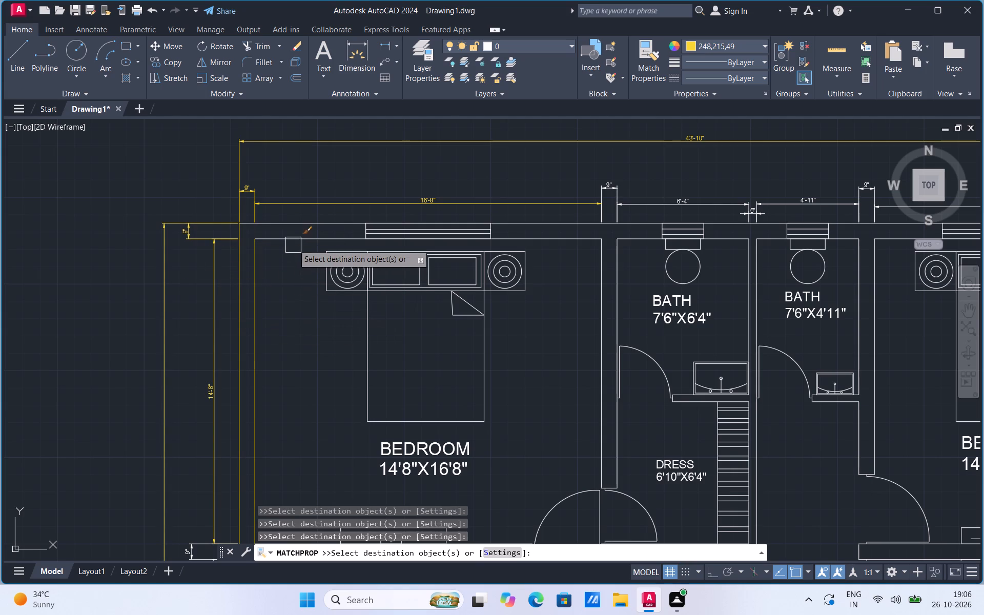
{"action": "left_click", "coordinate": [294, 243]}
{"action": "left_click", "coordinate": [296, 223]}
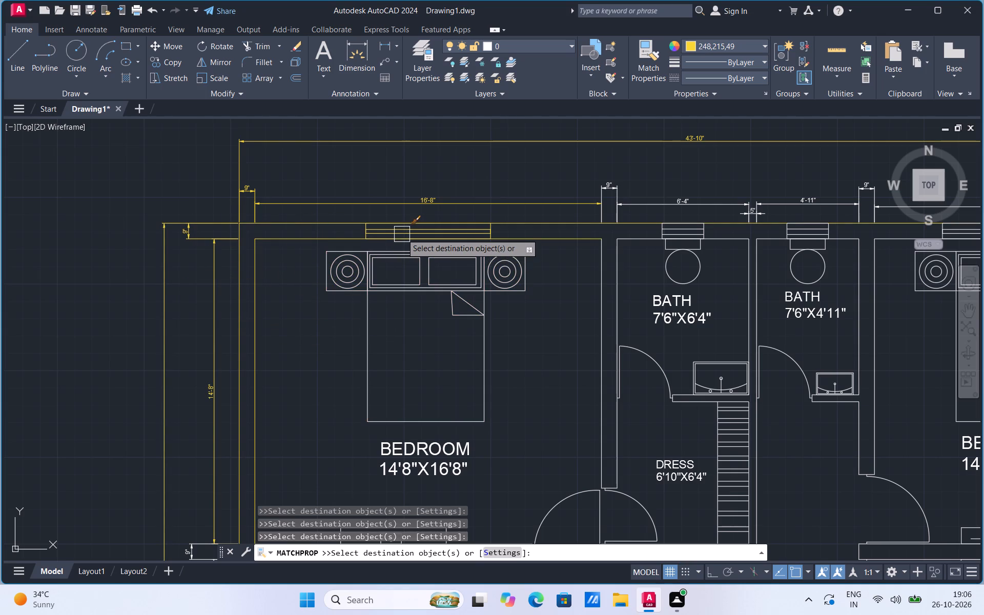
{"action": "left_click", "coordinate": [402, 234]}
{"action": "left_click", "coordinate": [387, 290]}
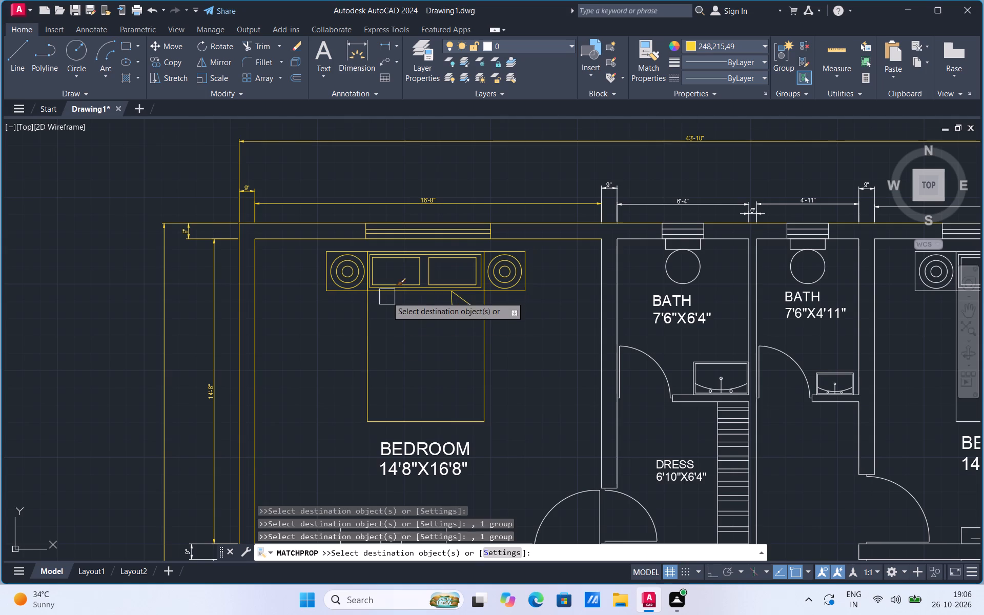
{"action": "left_click", "coordinate": [408, 442]}
{"action": "left_click", "coordinate": [601, 277]}
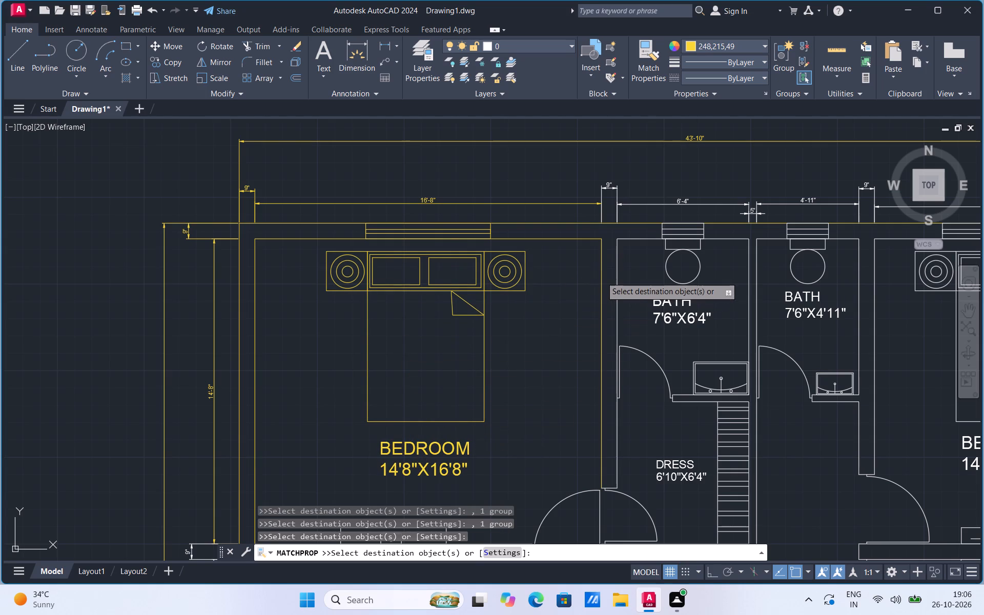
{"action": "left_click", "coordinate": [620, 270]}
Match the yellow properties onto the 6'-4" and 4'-11" dimensions above the baths and the 9" dimensions on either side.
{"action": "scroll", "coordinate": [228, 369], "scroll_direction": "down", "scroll_amount": 2}
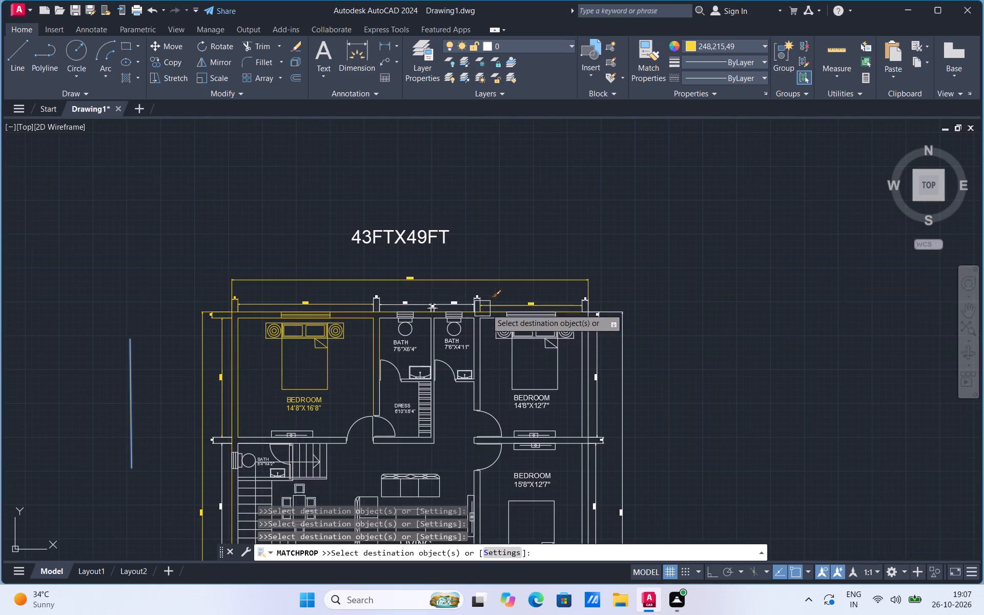
{"action": "scroll", "coordinate": [486, 308], "scroll_direction": "up", "scroll_amount": 2}
{"action": "left_click", "coordinate": [466, 280]}
{"action": "left_click", "coordinate": [425, 292]}
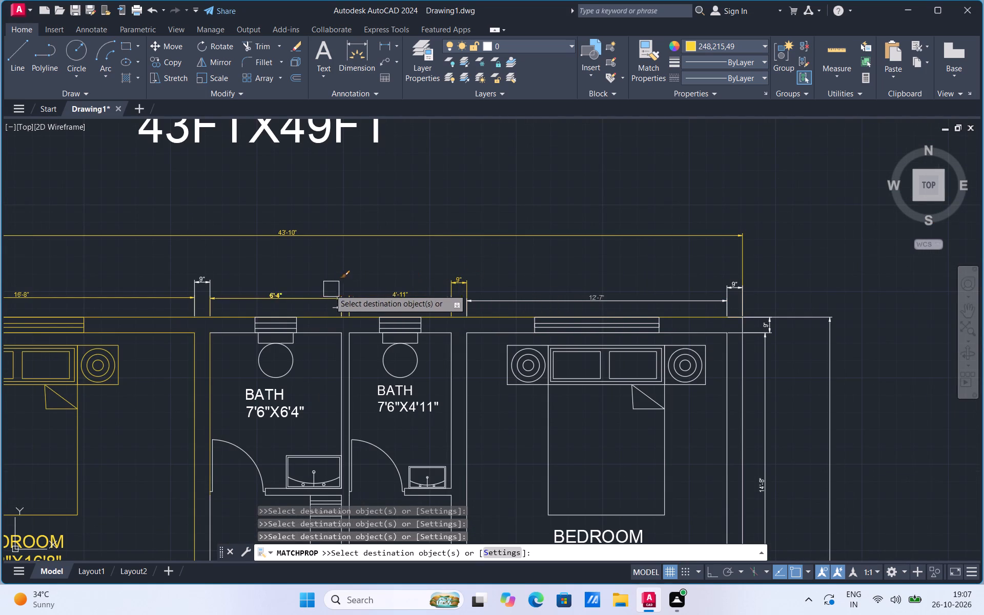
{"action": "left_click", "coordinate": [299, 295]}
{"action": "left_click", "coordinate": [193, 278]}
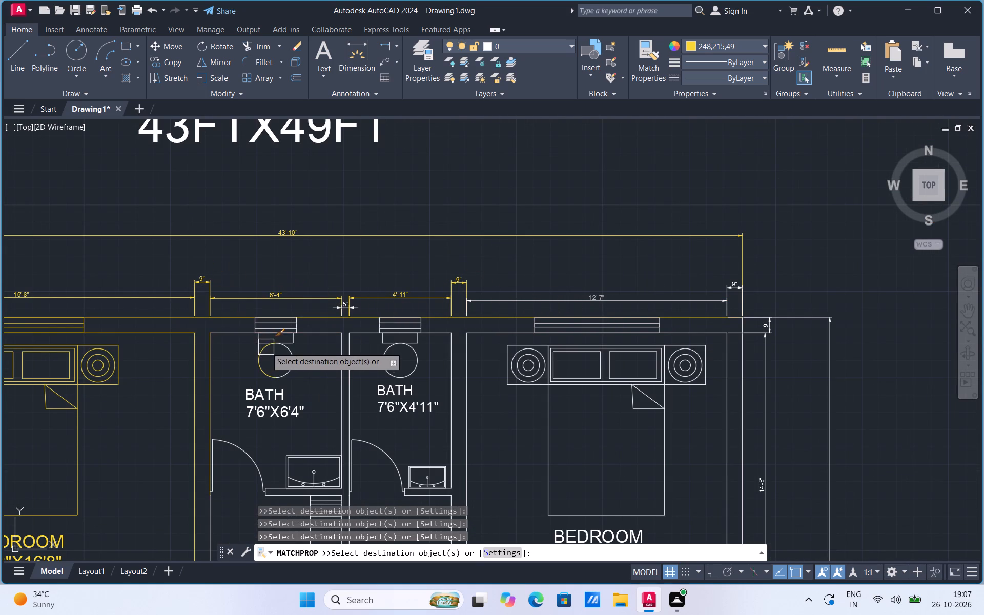
Match the yellow properties onto the 7'6"X6'4" bath's toilet, window and inner top wall line.
{"action": "left_click", "coordinate": [266, 347]}
{"action": "left_click", "coordinate": [292, 357]}
{"action": "left_click", "coordinate": [299, 341]}
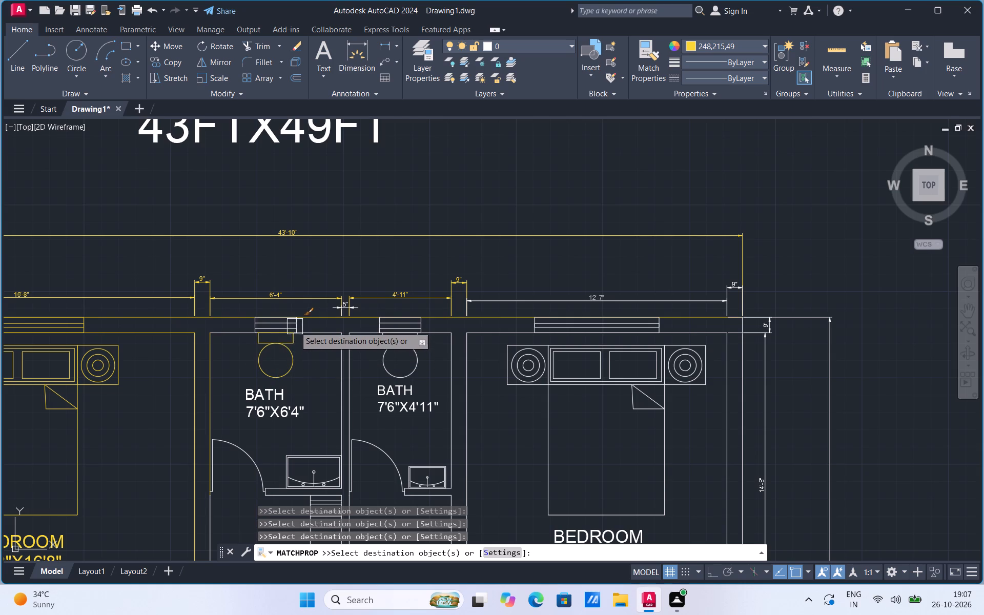
{"action": "left_click", "coordinate": [295, 326]}
{"action": "left_click", "coordinate": [239, 326]}
{"action": "scroll", "coordinate": [284, 321], "scroll_direction": "up", "scroll_amount": 2}
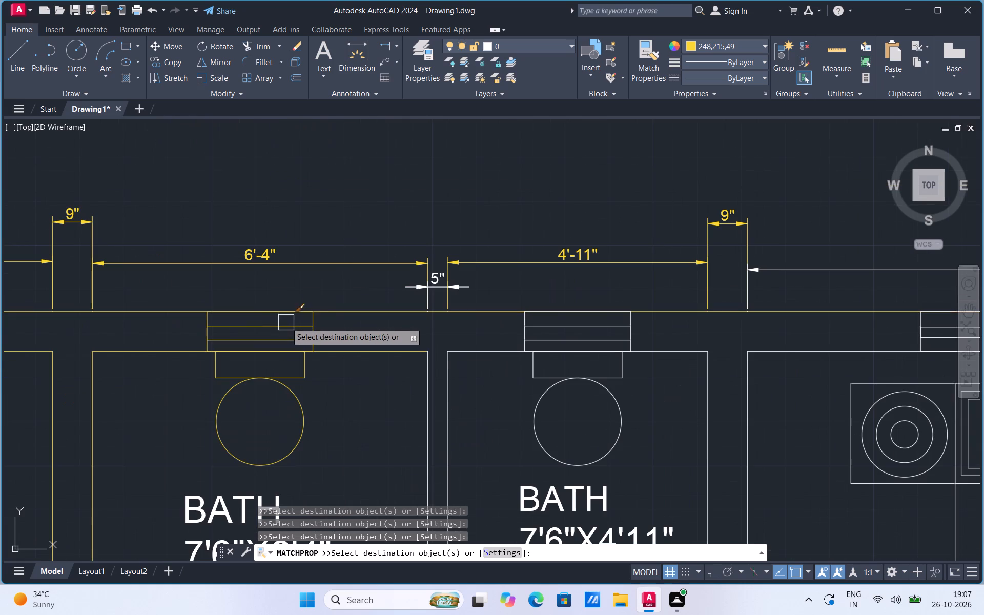
{"action": "left_click", "coordinate": [286, 322]}
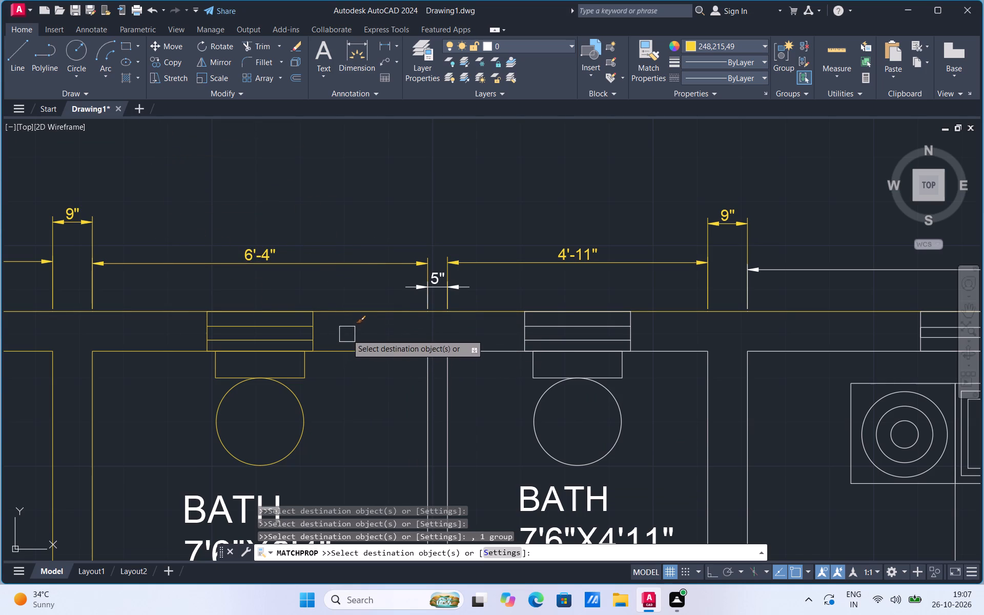
Match the yellow properties onto the 5" partition dimension and the 12'-7" dimension above the upper-right bedroom.
{"action": "left_click", "coordinate": [438, 288]}
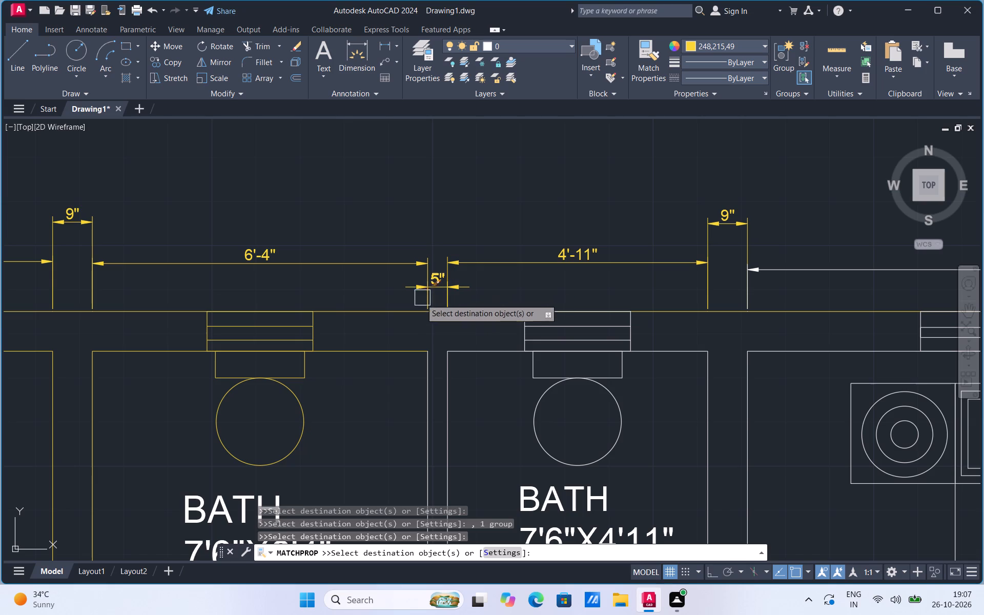
{"action": "scroll", "coordinate": [348, 334], "scroll_direction": "down", "scroll_amount": 1}
{"action": "left_click", "coordinate": [625, 293]}
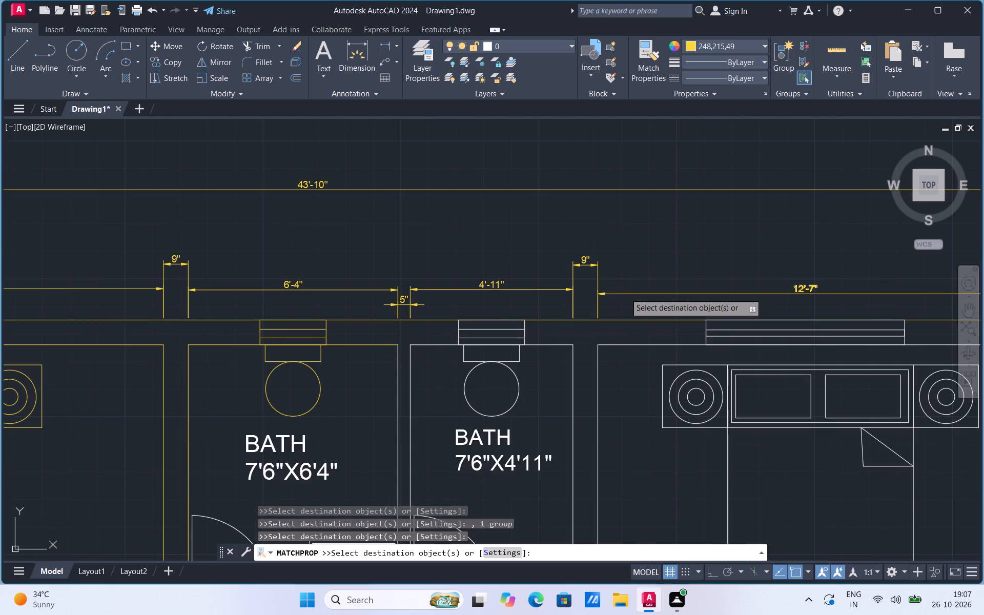
Match the yellow properties onto the 7'6"X4'11" bath's window, toilet and walls, the partition between the baths, and both bath labels.
{"action": "left_click", "coordinate": [456, 336]}
{"action": "left_click", "coordinate": [433, 346]}
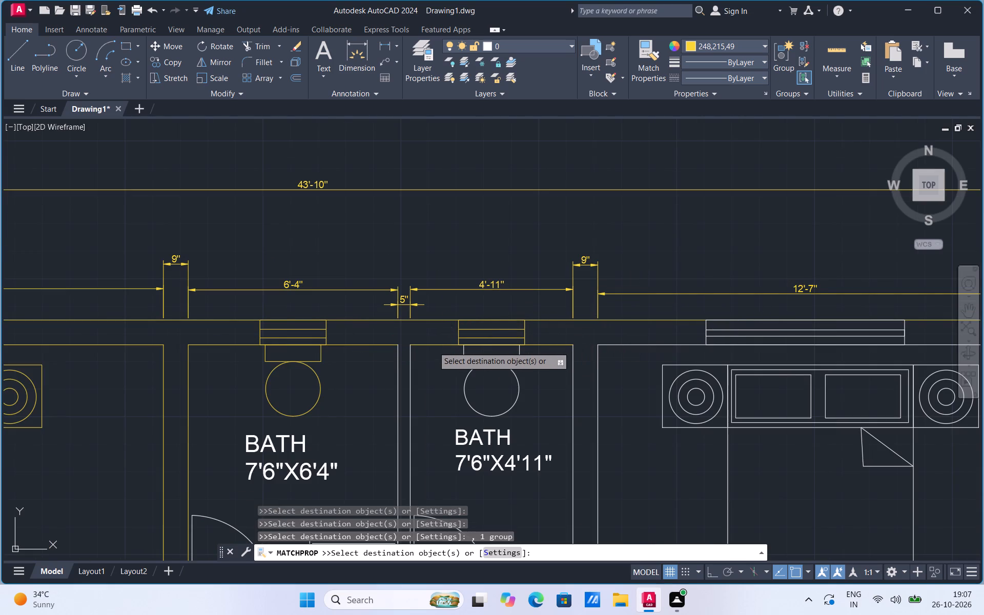
{"action": "left_click", "coordinate": [413, 378]}
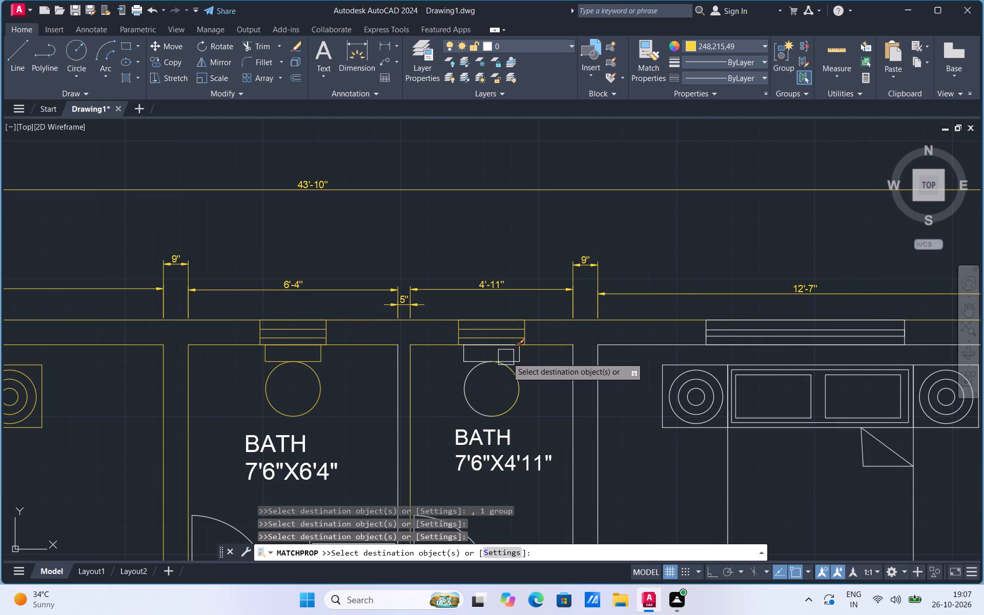
{"action": "left_click", "coordinate": [512, 357]}
{"action": "left_click", "coordinate": [461, 393]}
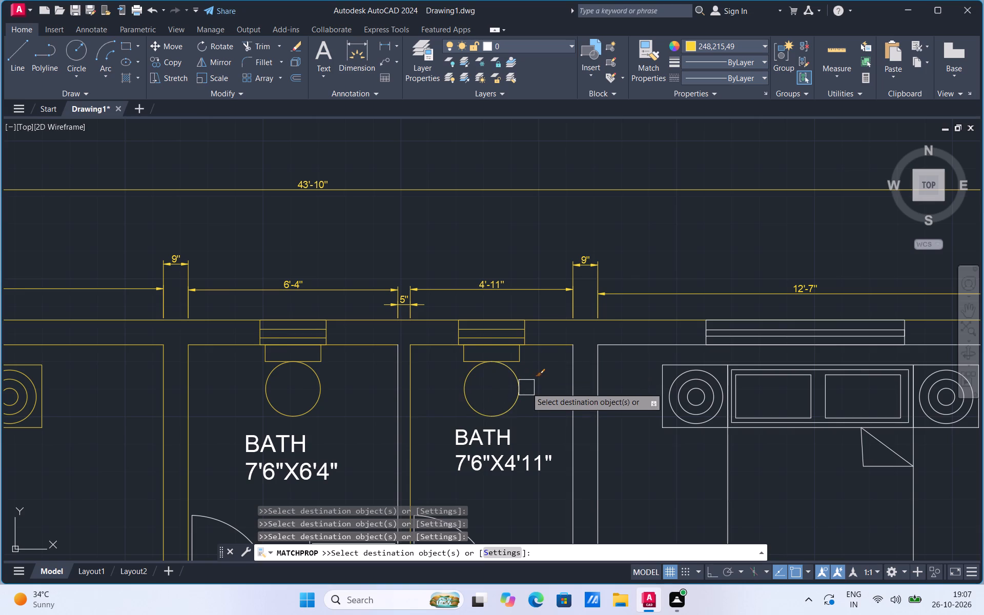
{"action": "left_click", "coordinate": [522, 391]}
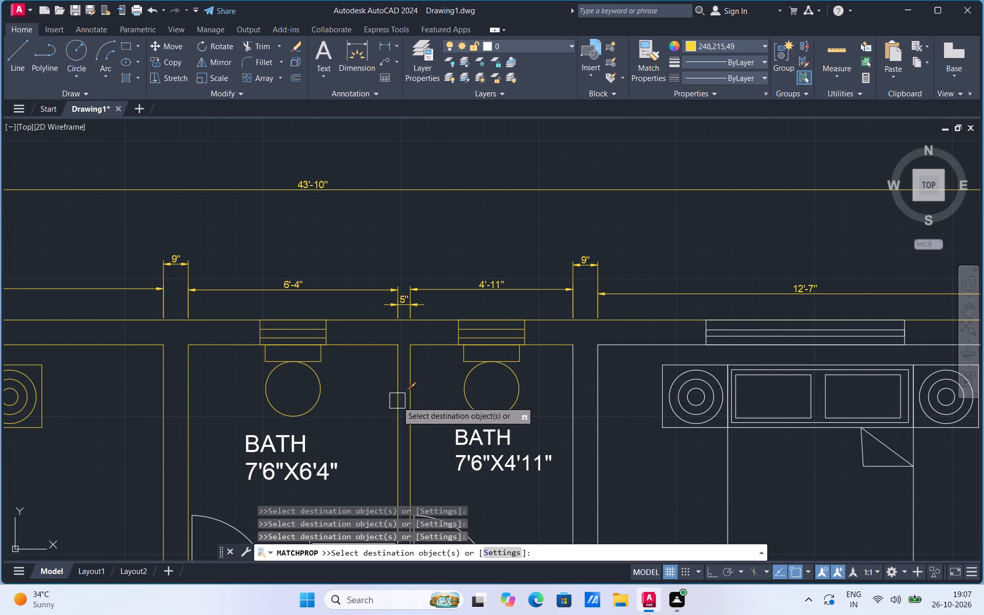
{"action": "left_click", "coordinate": [397, 401]}
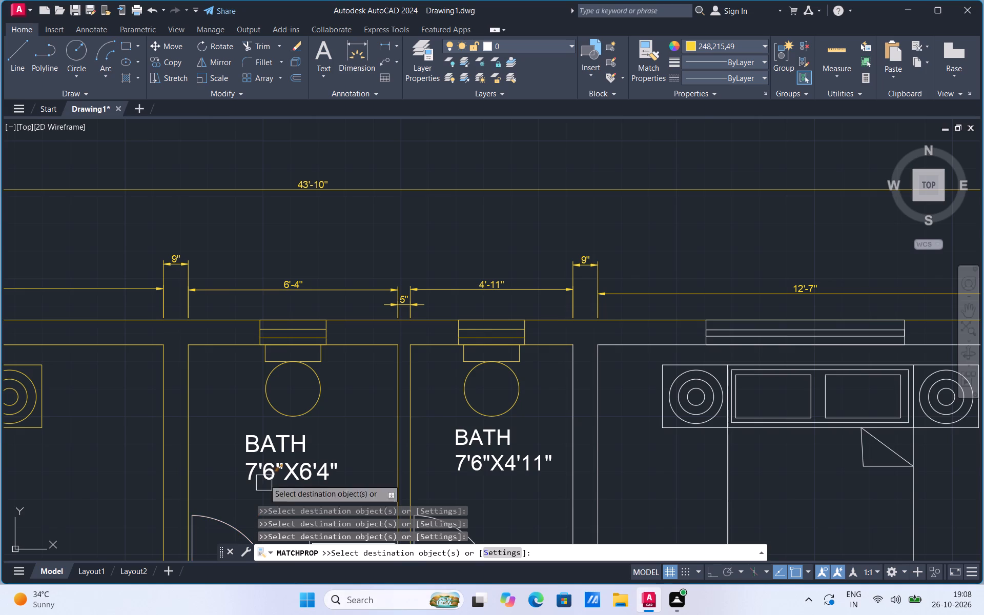
{"action": "left_click", "coordinate": [265, 456]}
{"action": "left_click", "coordinate": [459, 441]}
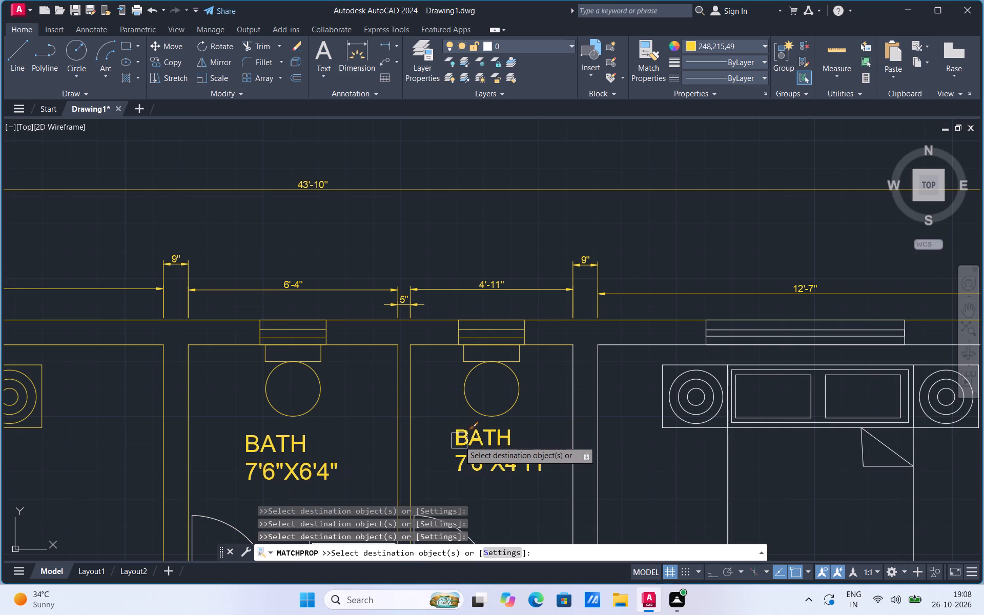
{"action": "left_click", "coordinate": [577, 410]}
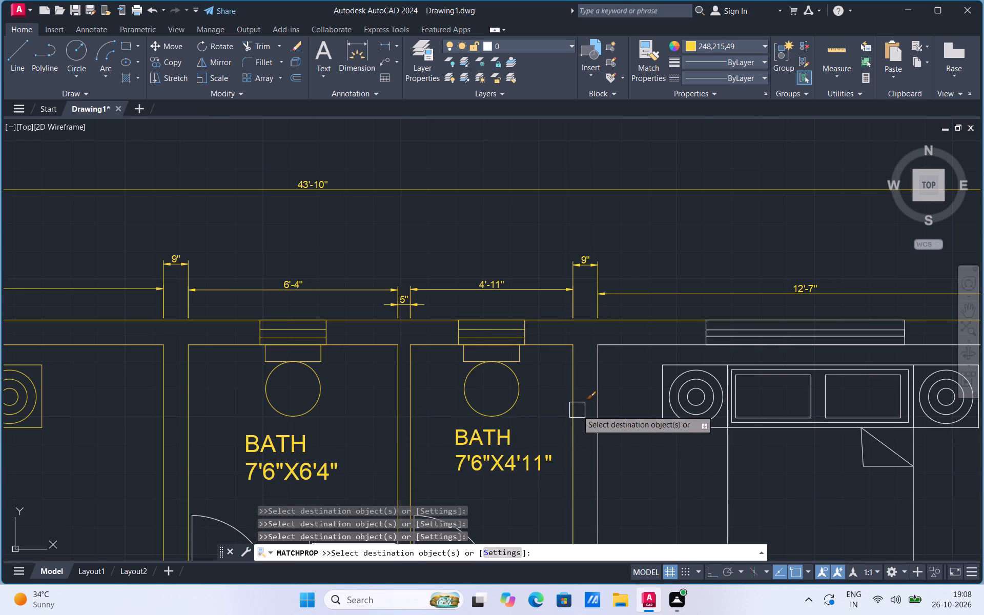
Match the yellow properties onto the upper-right bedroom's left wall line, inner top wall line, window and bed set.
{"action": "left_click", "coordinate": [606, 418]}
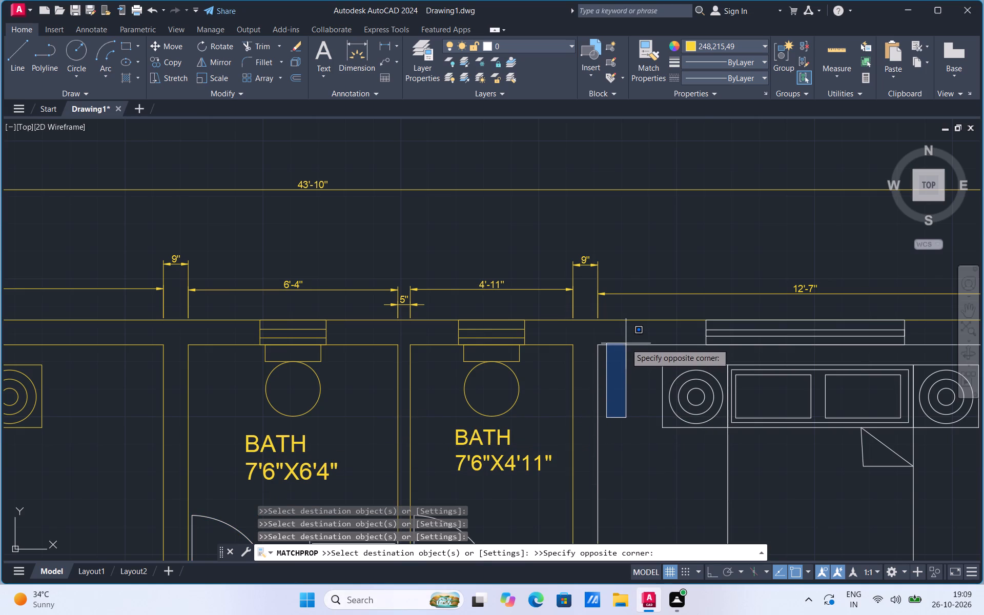
{"action": "left_click_drag", "start_coordinate": [626, 342], "coordinate": [595, 399]}
{"action": "left_click", "coordinate": [595, 399]}
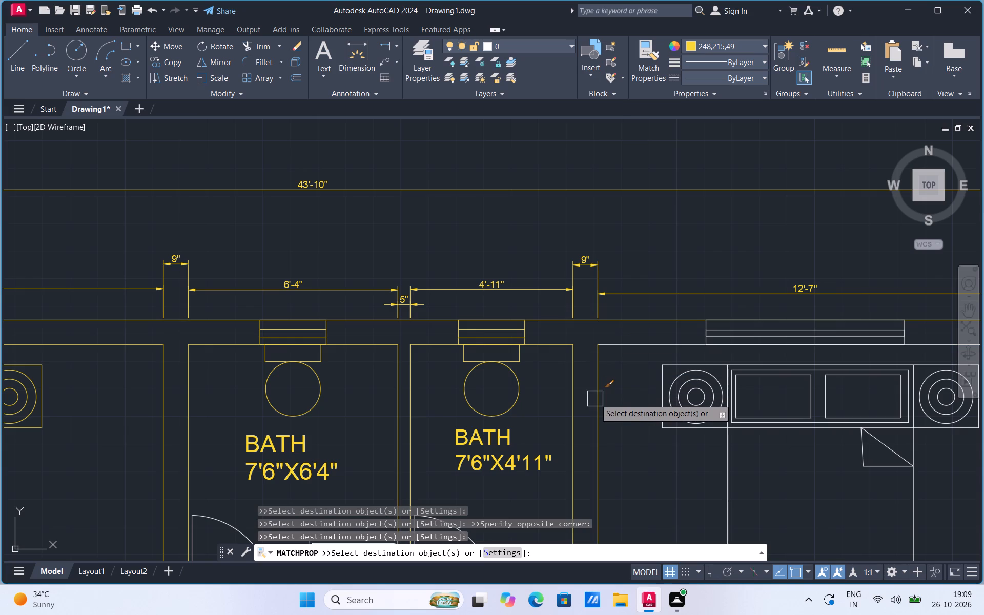
{"action": "left_click", "coordinate": [641, 349]}
{"action": "left_click", "coordinate": [720, 337]}
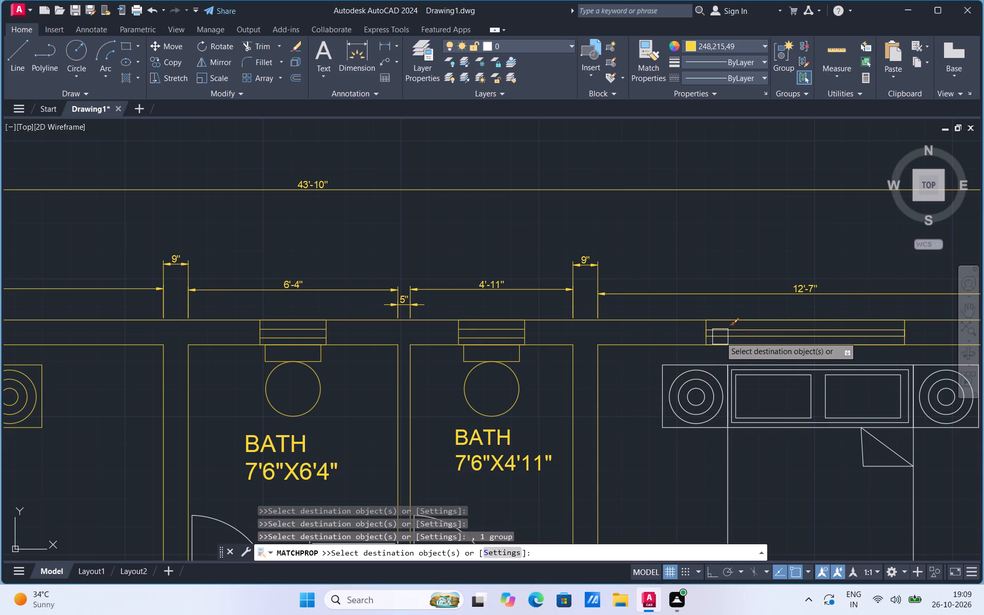
{"action": "left_click", "coordinate": [691, 405]}
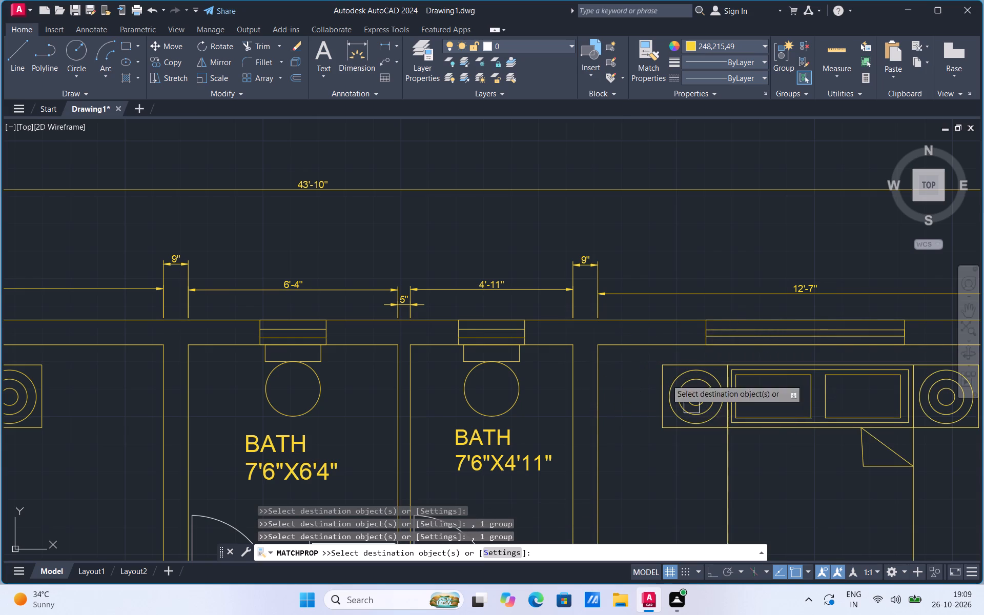
Match the yellow properties onto the upper-right corner's 9" dimensions, the 14'-8" dimension, the right outer wall lines and the overall right-side dimension.
{"action": "scroll", "coordinate": [459, 237], "scroll_direction": "down", "scroll_amount": 3}
{"action": "scroll", "coordinate": [640, 272], "scroll_direction": "up", "scroll_amount": 3}
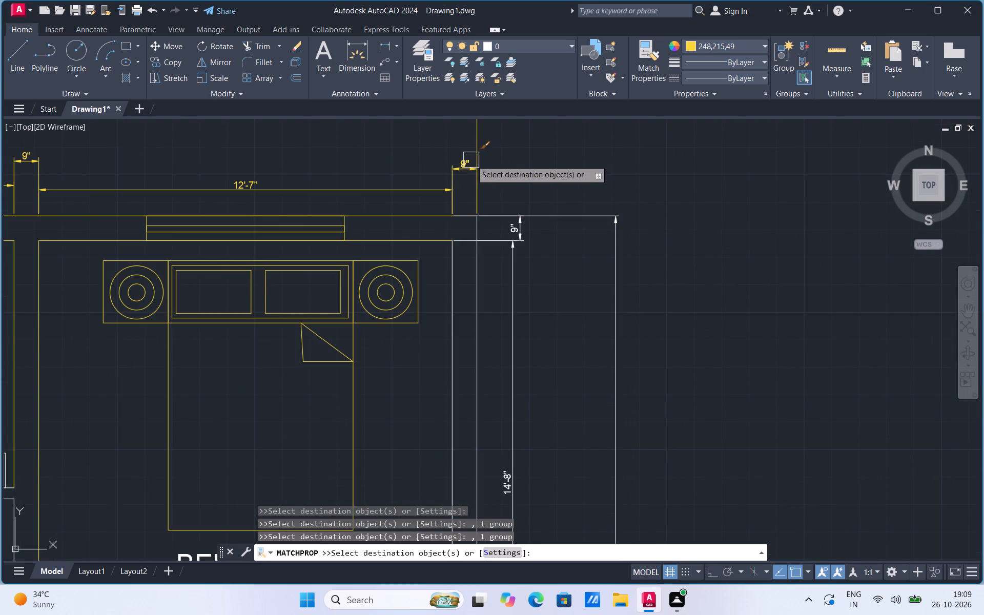
{"action": "left_click", "coordinate": [455, 163]}
{"action": "left_click", "coordinate": [499, 209]}
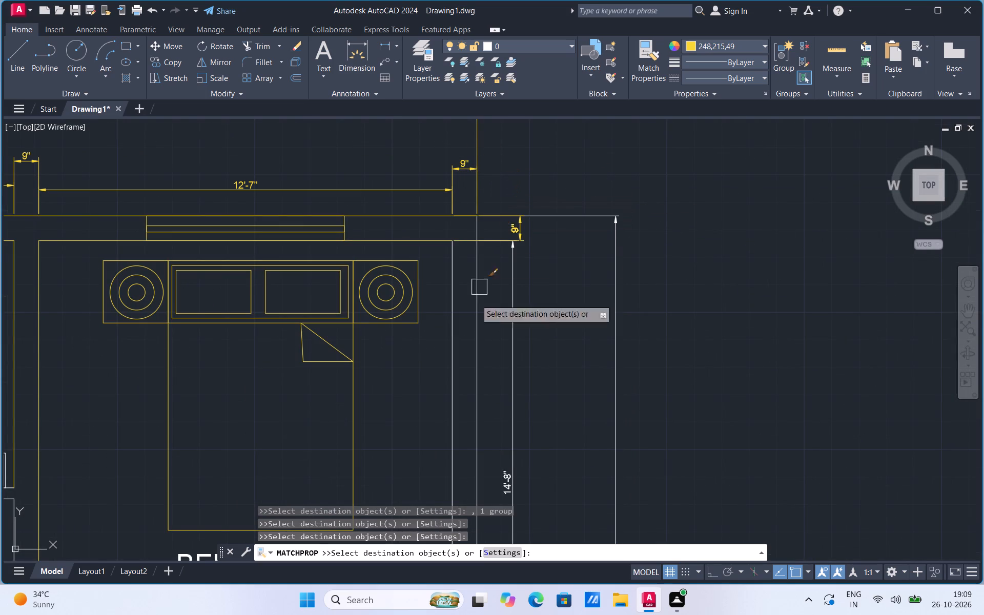
{"action": "left_click", "coordinate": [511, 358]}
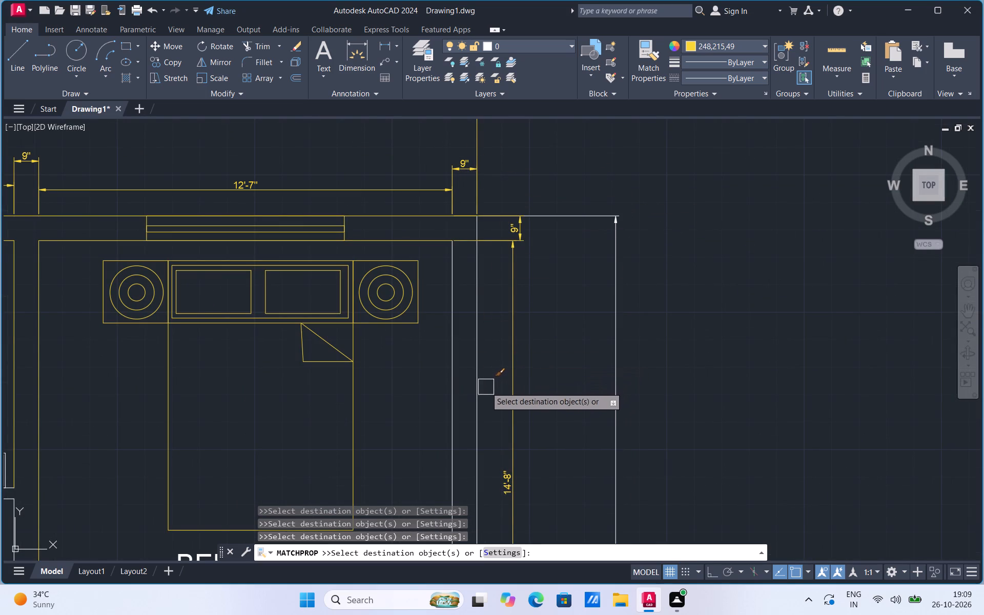
{"action": "left_click", "coordinate": [481, 392]}
{"action": "left_click", "coordinate": [458, 406]}
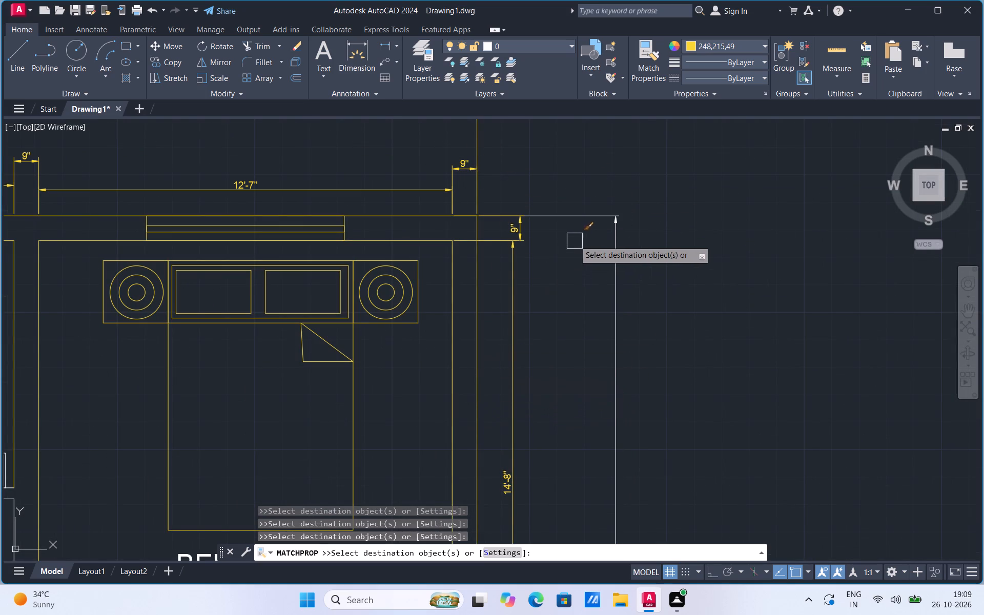
{"action": "left_click", "coordinate": [580, 222]}
Match the yellow properties onto the 14'8"X16'8" bedroom's 9" wall dimension, bottom wall lines, TV unit and entrance door.
{"action": "scroll", "coordinate": [687, 330], "scroll_direction": "down", "scroll_amount": 2}
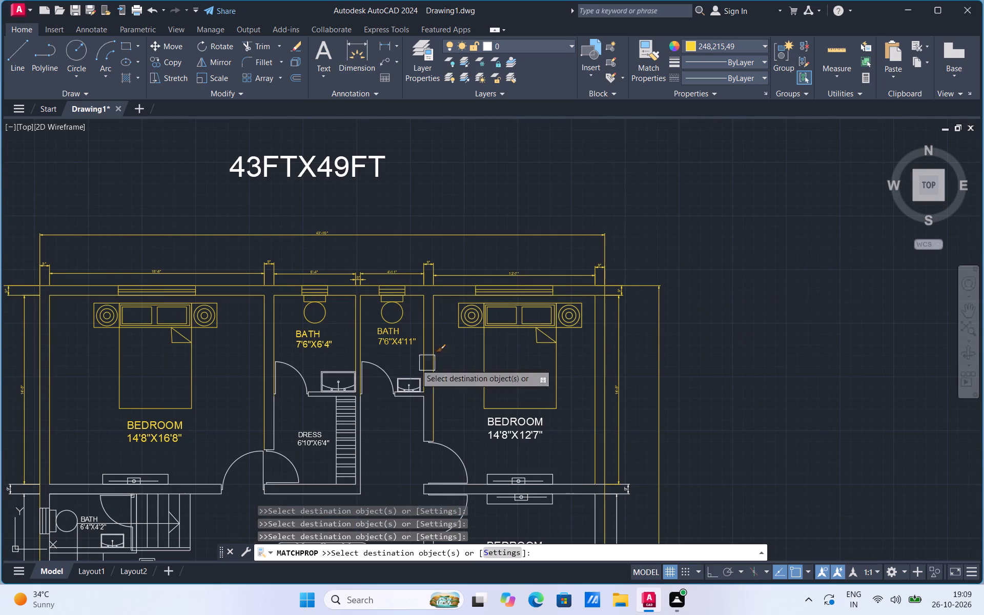
{"action": "scroll", "coordinate": [12, 498], "scroll_direction": "up", "scroll_amount": 2}
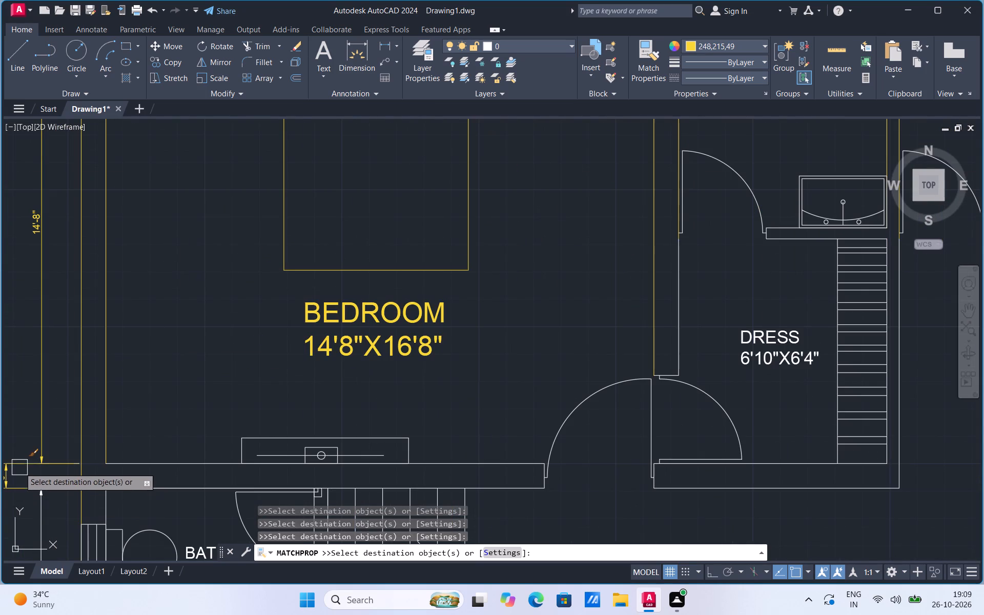
{"action": "left_click", "coordinate": [20, 466]}
{"action": "left_click", "coordinate": [161, 464]}
{"action": "left_click", "coordinate": [253, 439]}
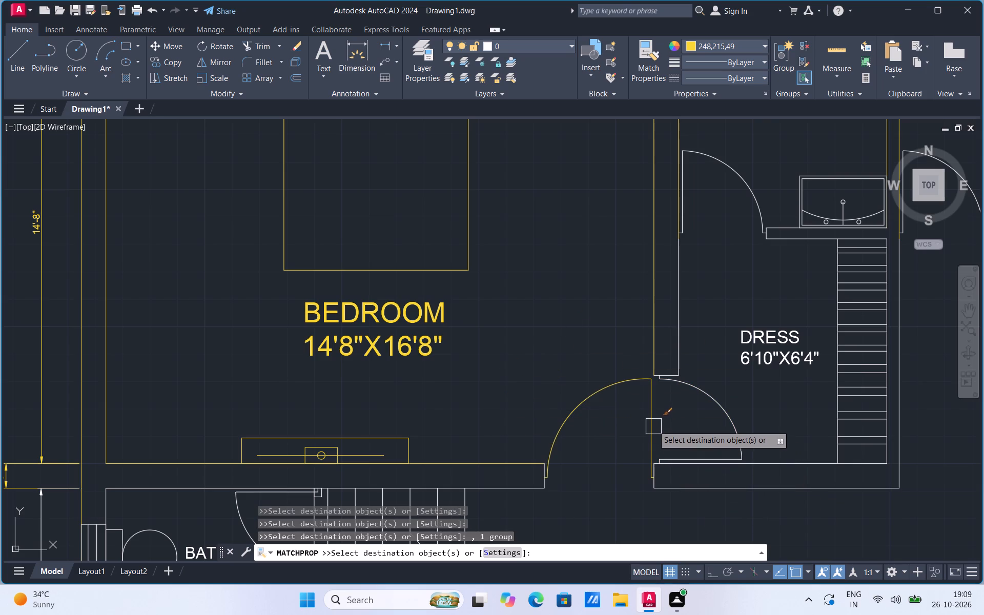
{"action": "left_click", "coordinate": [593, 390]}
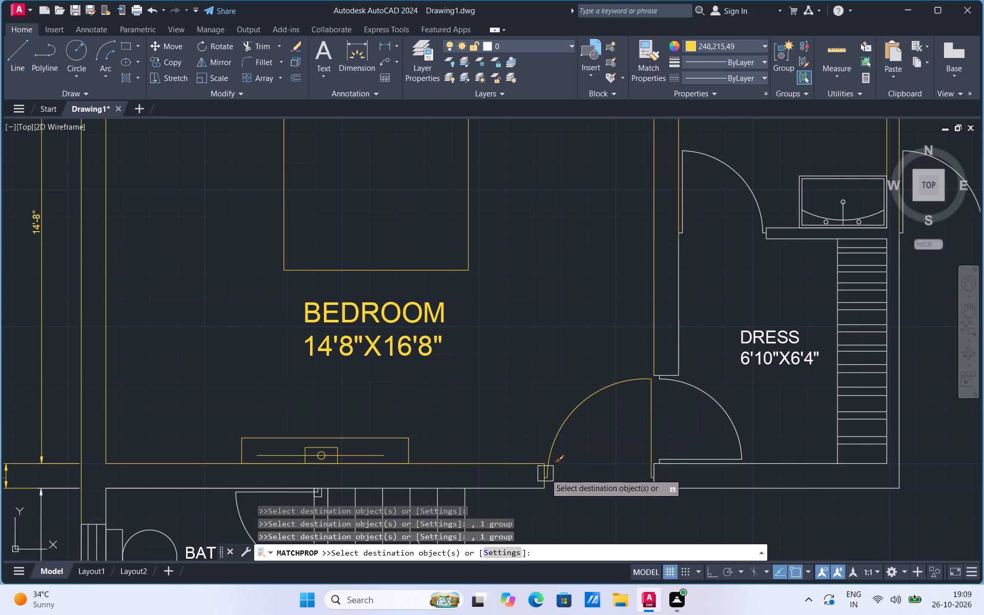
{"action": "left_click", "coordinate": [530, 490]}
{"action": "scroll", "coordinate": [555, 486], "scroll_direction": "up", "scroll_amount": 2}
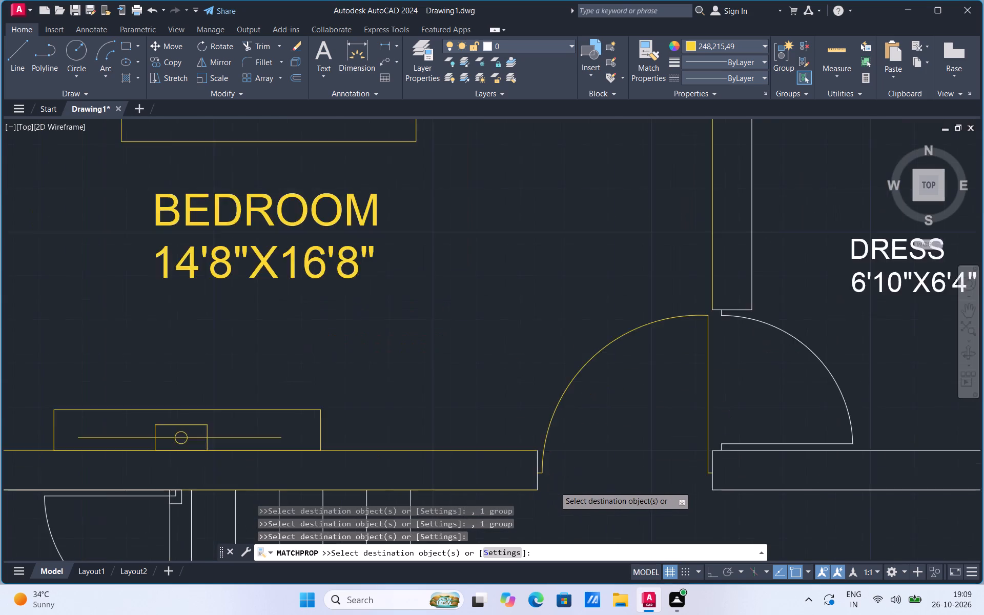
{"action": "left_click", "coordinate": [524, 480]}
Match the yellow properties onto the bedroom–dress partition, the 7'6"X6'4" bath's door and lower wall line, and the dress door.
{"action": "scroll", "coordinate": [563, 451], "scroll_direction": "down", "scroll_amount": 2}
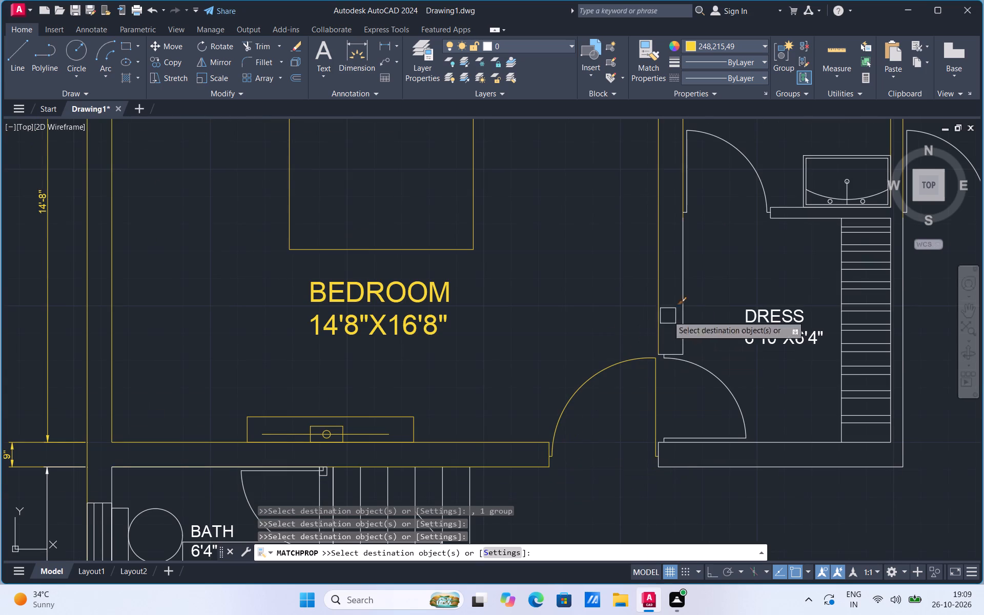
{"action": "left_click", "coordinate": [682, 298]}
{"action": "left_click", "coordinate": [747, 167]}
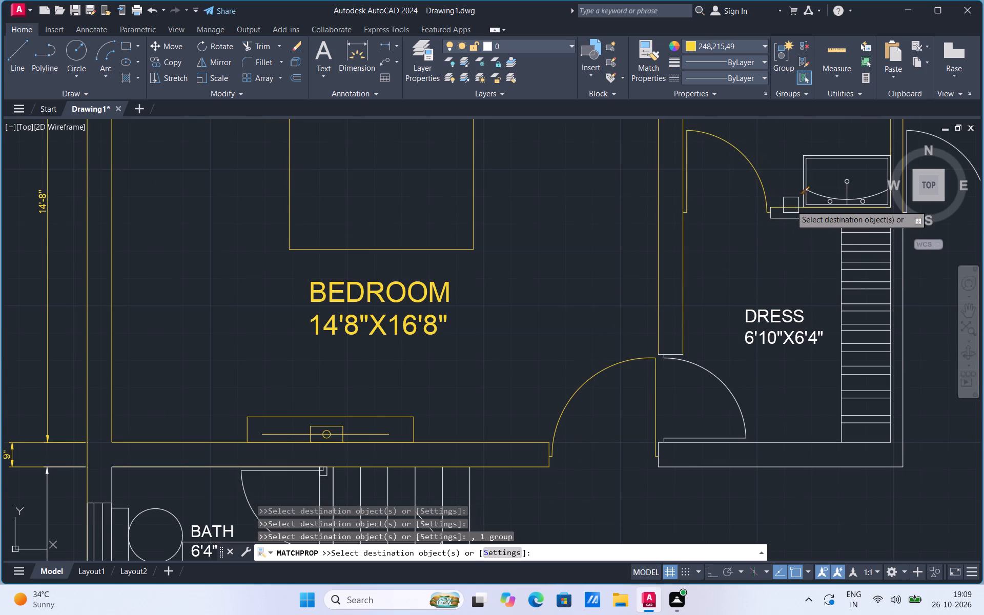
{"action": "left_click", "coordinate": [791, 205]}
{"action": "scroll", "coordinate": [683, 351], "scroll_direction": "up", "scroll_amount": 2}
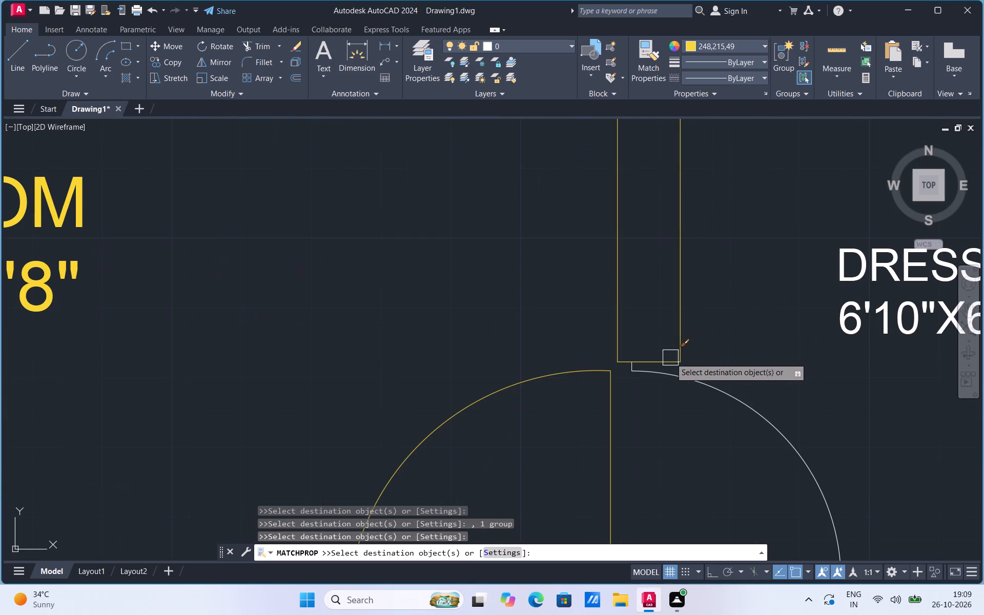
{"action": "left_click", "coordinate": [670, 358]}
{"action": "left_click", "coordinate": [688, 377]}
Match the yellow properties onto the DRESS 6'10"X6'4" label, the adjoining bath's washbasin and the rest of the wall below it.
{"action": "scroll", "coordinate": [597, 298], "scroll_direction": "down", "scroll_amount": 3}
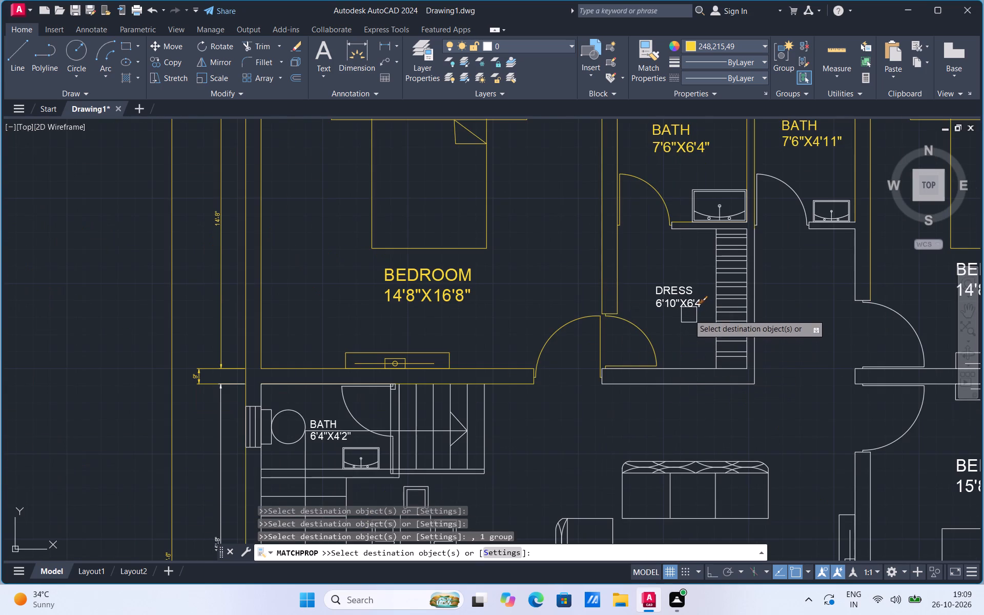
{"action": "left_click", "coordinate": [689, 310]}
{"action": "scroll", "coordinate": [716, 195], "scroll_direction": "up", "scroll_amount": 2}
{"action": "left_click", "coordinate": [715, 187]}
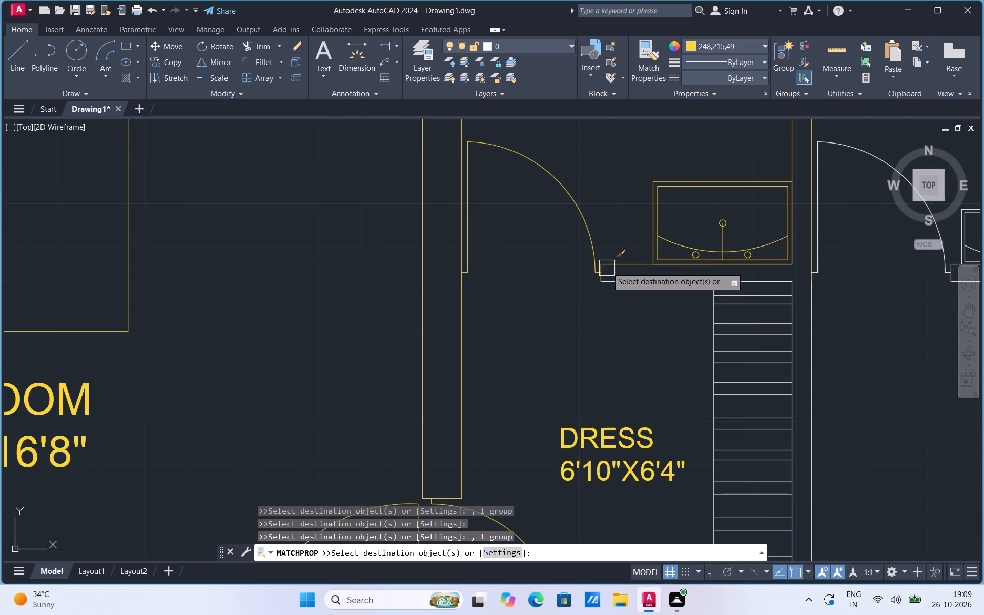
{"action": "scroll", "coordinate": [607, 266], "scroll_direction": "up", "scroll_amount": 2}
{"action": "left_click", "coordinate": [591, 270]}
{"action": "left_click", "coordinate": [619, 309]}
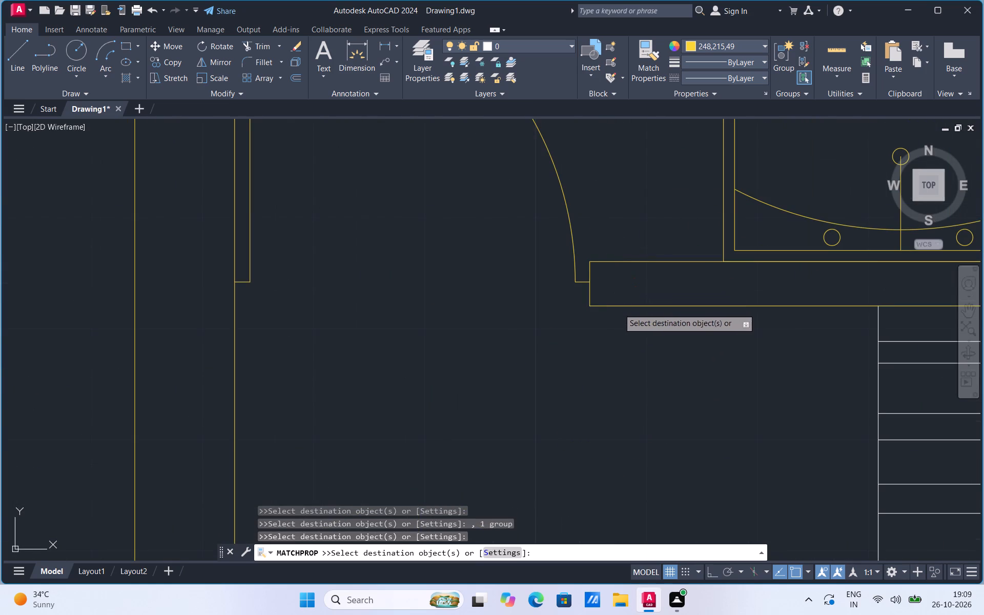
Match the yellow properties onto the dress wardrobe's top shelf lines and left edge, the 7'6"X4'11" bath's door and the dress room's outer right wall line.
{"action": "scroll", "coordinate": [485, 327], "scroll_direction": "down", "scroll_amount": 2}
{"action": "left_click", "coordinate": [665, 340]}
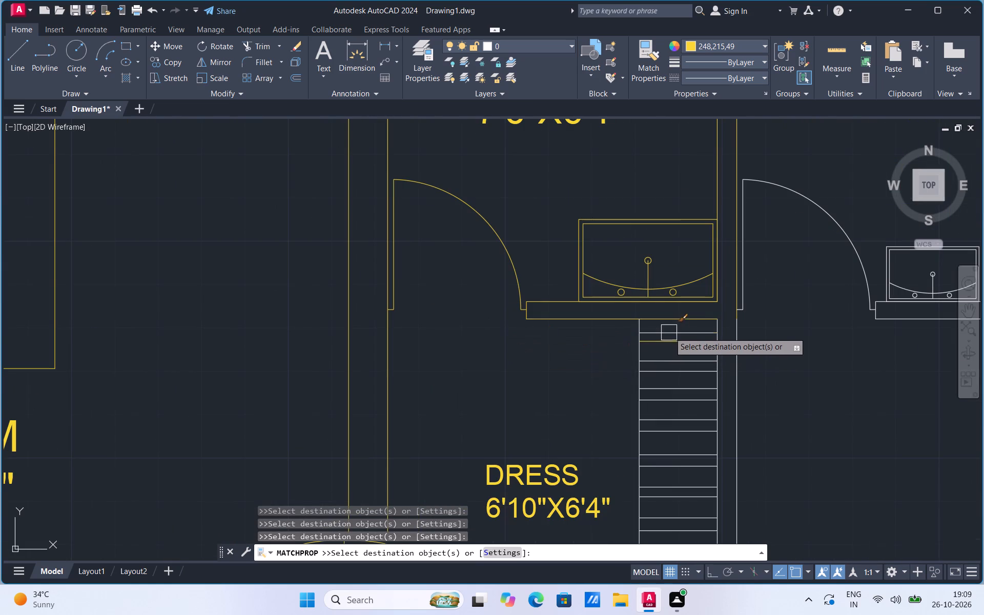
{"action": "left_click", "coordinate": [671, 329]}
{"action": "left_click", "coordinate": [637, 351]}
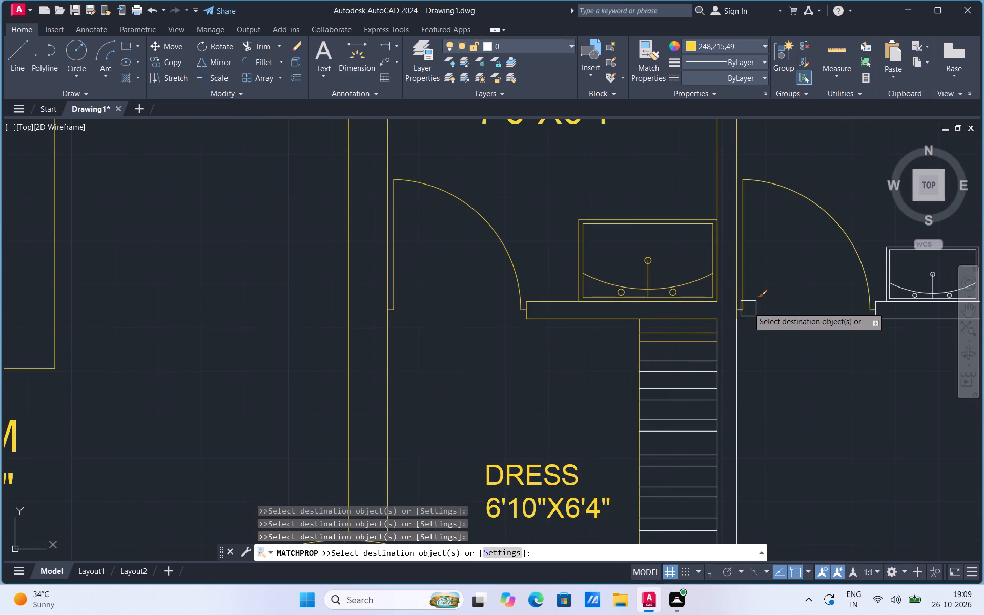
{"action": "left_click", "coordinate": [748, 299]}
{"action": "left_click", "coordinate": [742, 335]}
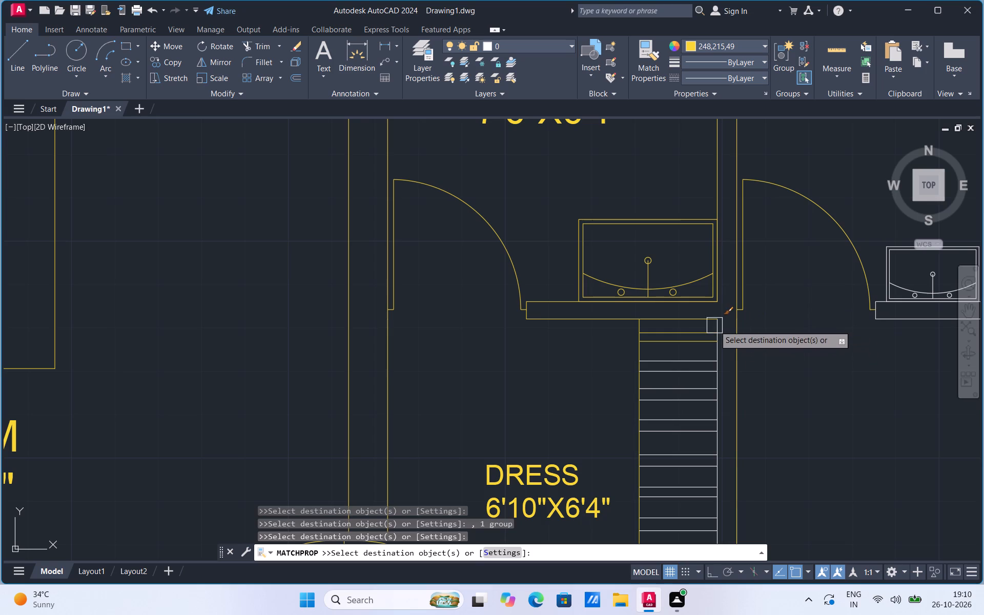
Match the yellow properties onto the dress wardrobe's right edge and the shelf lines through its upper and middle part.
{"action": "scroll", "coordinate": [724, 384], "scroll_direction": "up", "scroll_amount": 1}
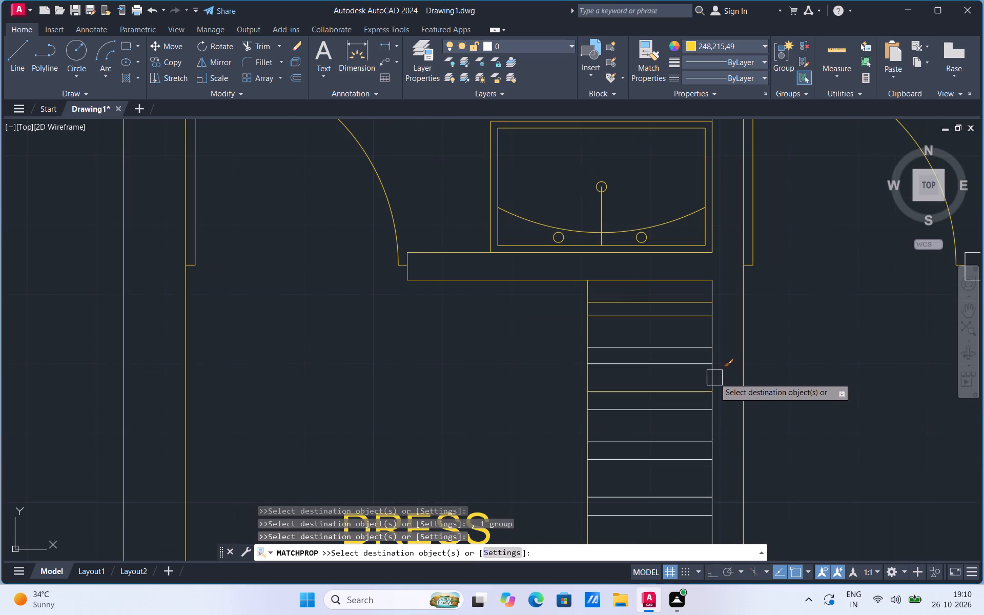
{"action": "left_click", "coordinate": [714, 377]}
{"action": "left_click", "coordinate": [689, 366]}
{"action": "left_click", "coordinate": [684, 346]}
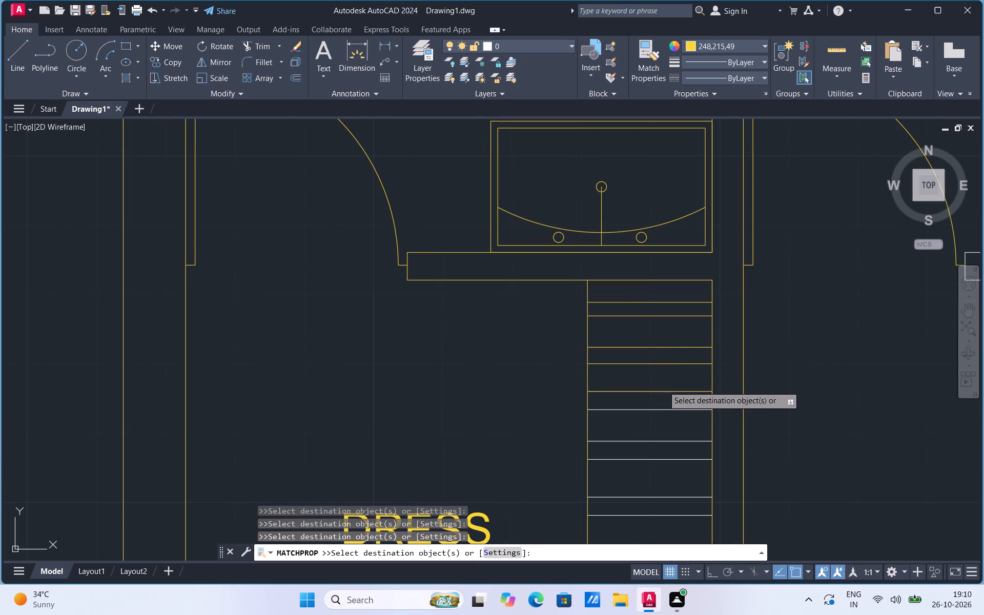
{"action": "left_click", "coordinate": [663, 386]}
{"action": "left_click_drag", "start_coordinate": [661, 398], "coordinate": [653, 408]}
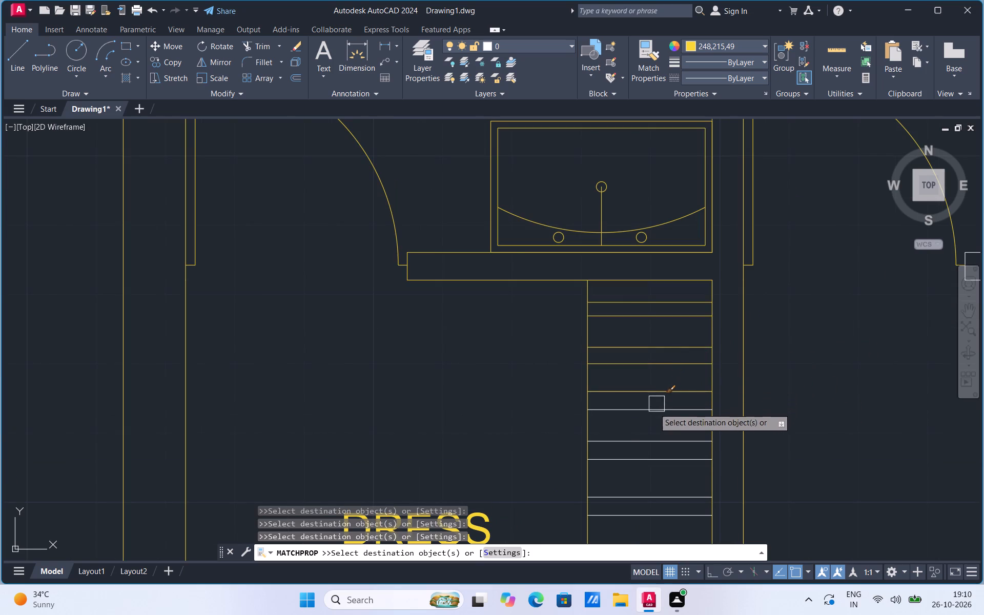
{"action": "left_click_drag", "start_coordinate": [653, 408], "coordinate": [652, 412]}
{"action": "left_click_drag", "start_coordinate": [652, 412], "coordinate": [638, 442]}
{"action": "left_click_drag", "start_coordinate": [638, 442], "coordinate": [631, 462]}
{"action": "left_click_drag", "start_coordinate": [631, 462], "coordinate": [620, 497]}
{"action": "left_click_drag", "start_coordinate": [620, 497], "coordinate": [619, 510]}
{"action": "left_click", "coordinate": [619, 510]}
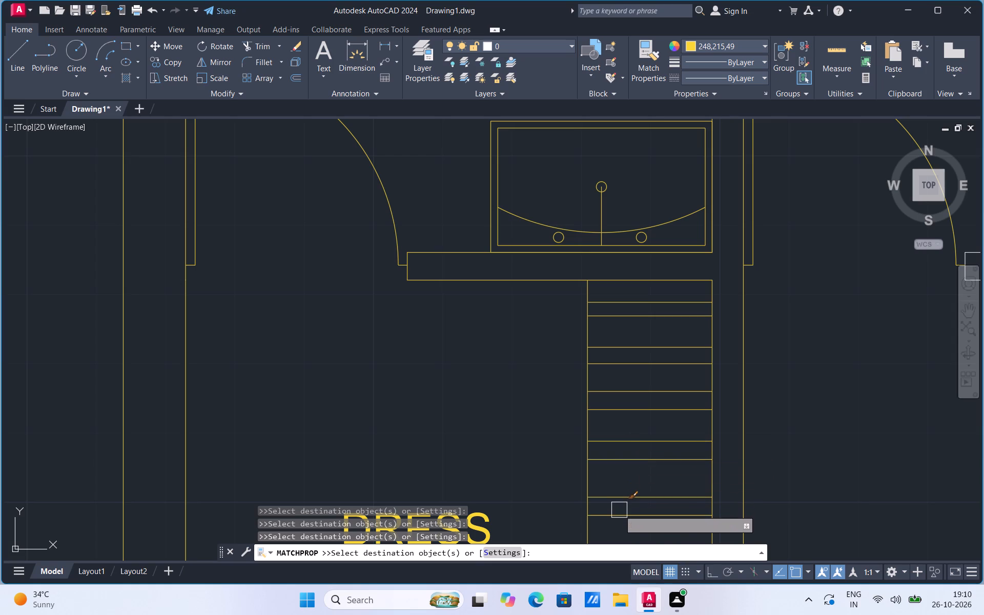
Match the yellow properties onto the 7'6"X4'11" bath's washbasin, the wall below it and the adjoining passage wall line.
{"action": "scroll", "coordinate": [594, 385], "scroll_direction": "down", "scroll_amount": 2}
{"action": "scroll", "coordinate": [565, 338], "scroll_direction": "down", "scroll_amount": 1}
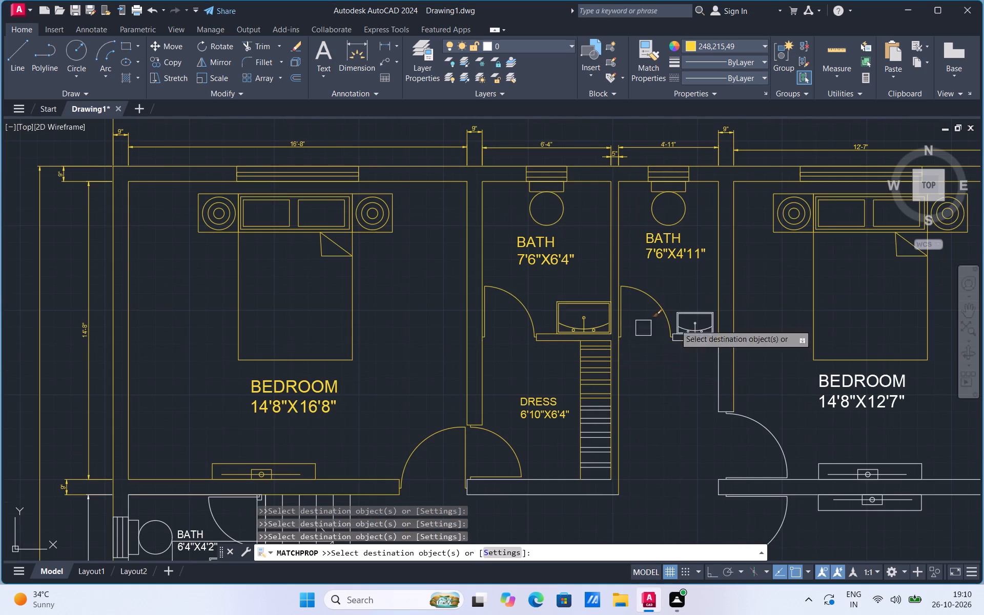
{"action": "left_click", "coordinate": [709, 318]}
{"action": "scroll", "coordinate": [696, 333], "scroll_direction": "up", "scroll_amount": 3}
{"action": "scroll", "coordinate": [603, 333], "scroll_direction": "up", "scroll_amount": 2}
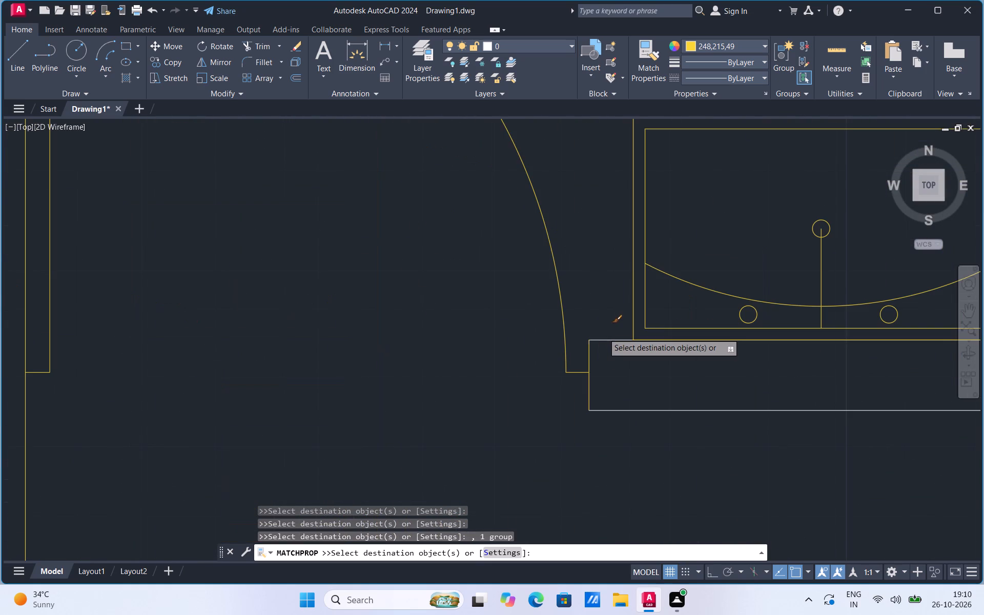
{"action": "left_click", "coordinate": [603, 333]}
{"action": "left_click", "coordinate": [591, 352]}
{"action": "left_click", "coordinate": [610, 404]}
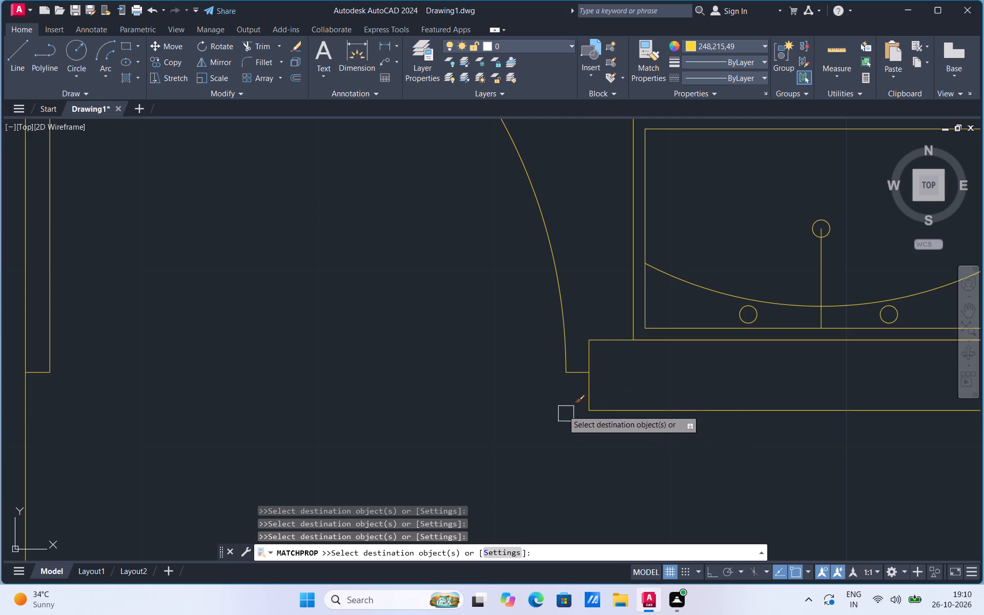
{"action": "scroll", "coordinate": [532, 357], "scroll_direction": "down", "scroll_amount": 3}
{"action": "left_click", "coordinate": [663, 412]}
Match the yellow properties onto the BEDROOM 14'8"X12'7" label, the 9" dimension at its lower right and the vertical dimension below that.
{"action": "scroll", "coordinate": [510, 321], "scroll_direction": "down", "scroll_amount": 2}
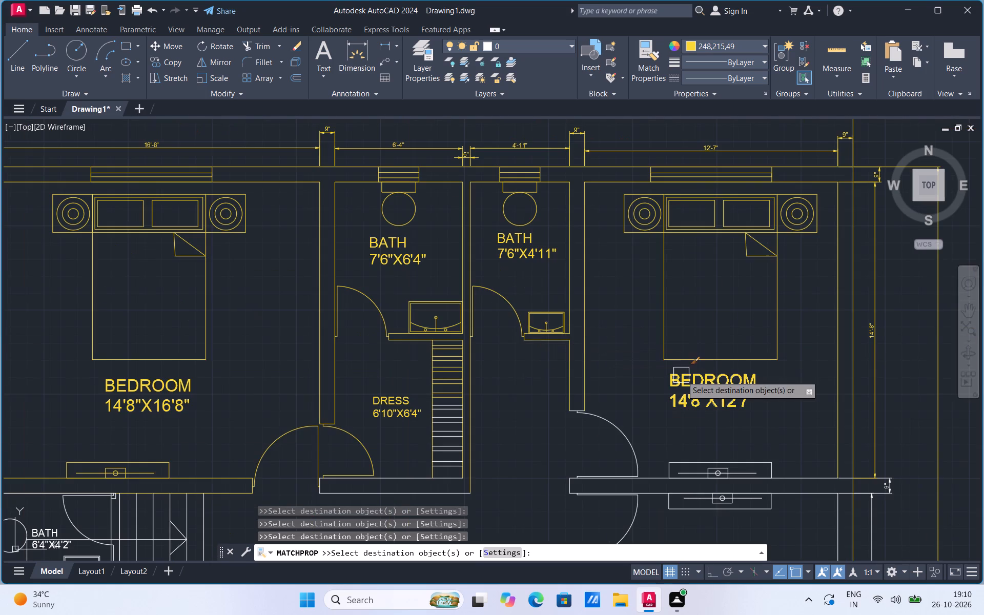
{"action": "left_click", "coordinate": [682, 376]}
{"action": "left_click", "coordinate": [886, 483]}
{"action": "left_click", "coordinate": [872, 510]}
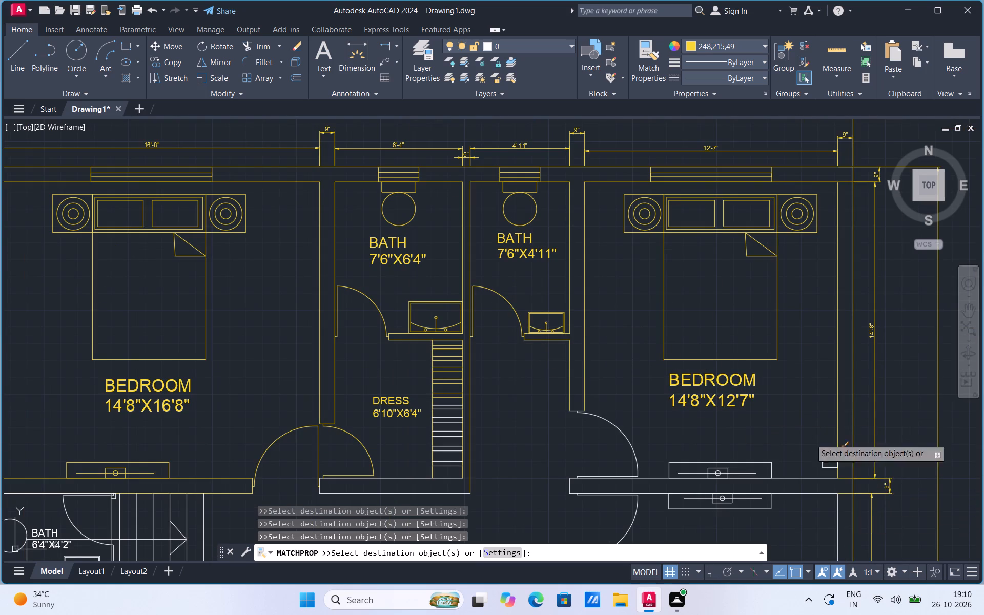
Match the yellow properties onto the remaining left-side dimensions: 15'-8", 9", 4'-4", 5", 11'-6" and the bottom 9".
{"action": "scroll", "coordinate": [664, 292], "scroll_direction": "down", "scroll_amount": 3}
{"action": "scroll", "coordinate": [474, 362], "scroll_direction": "up", "scroll_amount": 3}
{"action": "left_click", "coordinate": [524, 350]}
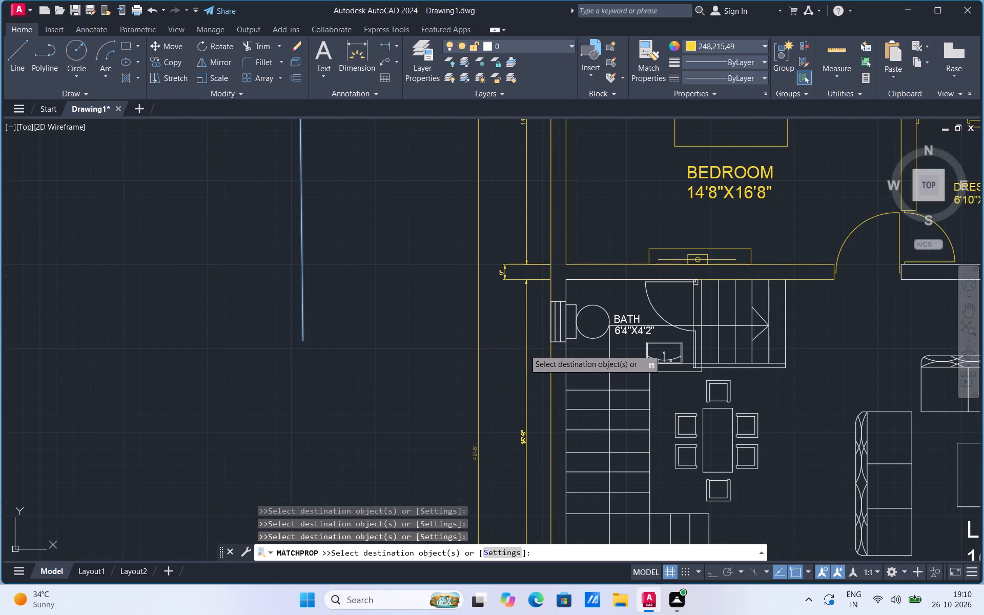
{"action": "scroll", "coordinate": [519, 297], "scroll_direction": "down", "scroll_amount": 2}
{"action": "scroll", "coordinate": [527, 452], "scroll_direction": "up", "scroll_amount": 2}
{"action": "left_click", "coordinate": [516, 411]}
{"action": "left_click", "coordinate": [498, 364]}
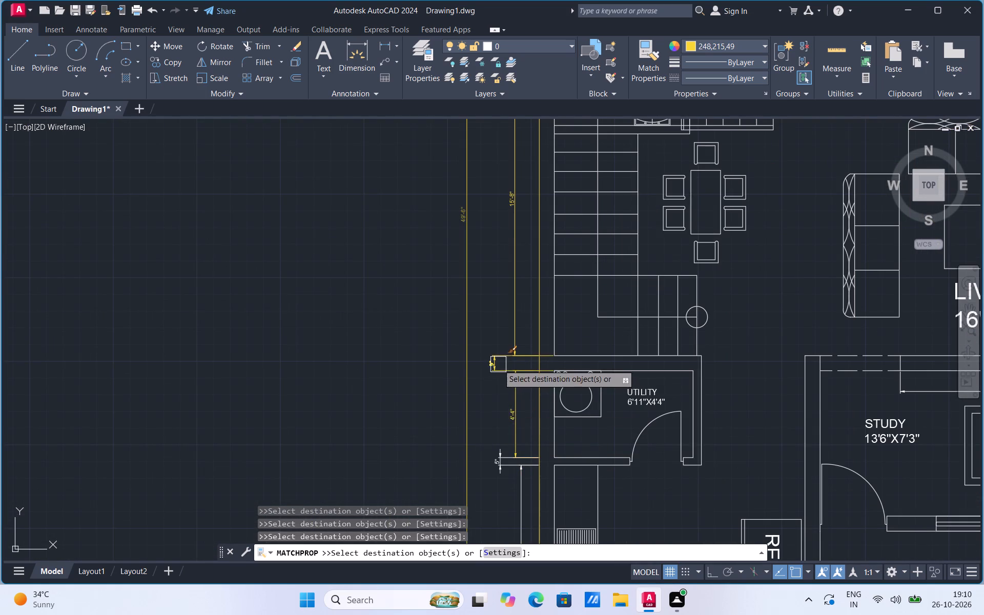
{"action": "left_click", "coordinate": [504, 463]}
{"action": "scroll", "coordinate": [521, 348], "scroll_direction": "down", "scroll_amount": 2}
{"action": "scroll", "coordinate": [519, 417], "scroll_direction": "up", "scroll_amount": 1}
{"action": "left_click", "coordinate": [519, 417]}
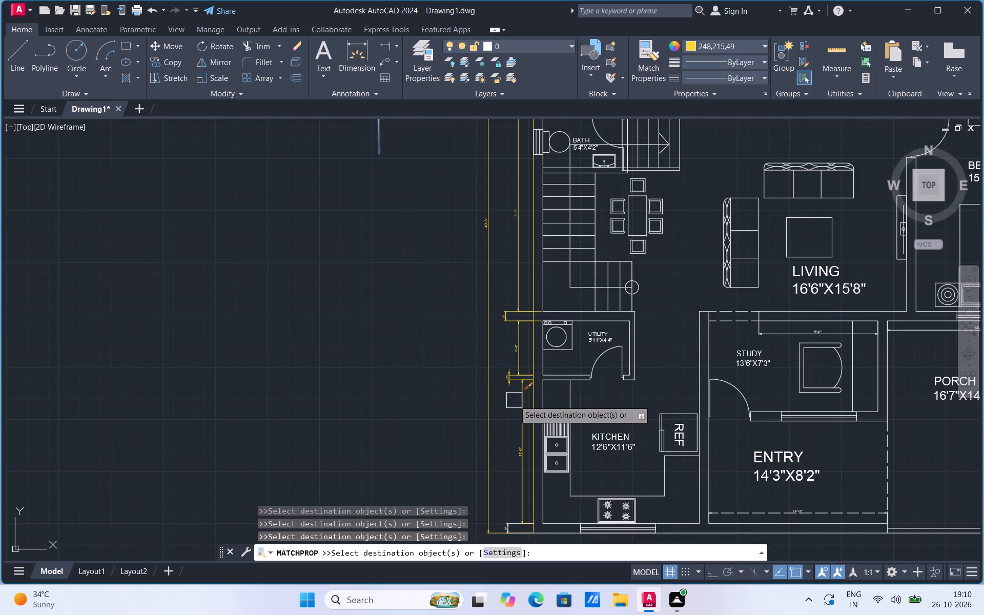
{"action": "scroll", "coordinate": [514, 400], "scroll_direction": "down", "scroll_amount": 1}
{"action": "scroll", "coordinate": [521, 440], "scroll_direction": "up", "scroll_amount": 2}
{"action": "scroll", "coordinate": [501, 391], "scroll_direction": "down", "scroll_amount": 2}
{"action": "scroll", "coordinate": [502, 460], "scroll_direction": "up", "scroll_amount": 2}
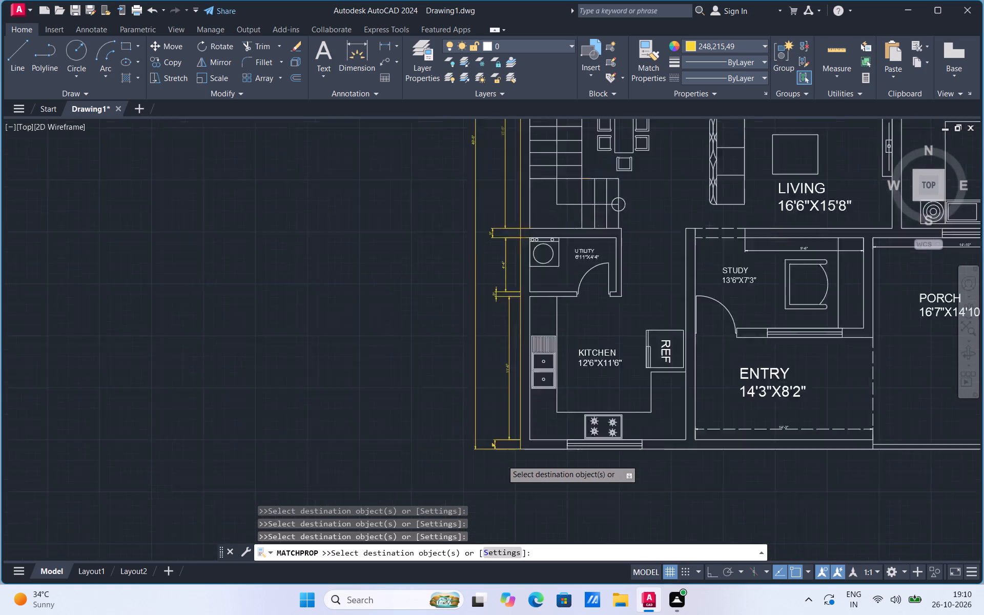
{"action": "left_click", "coordinate": [496, 427]}
Match the yellow properties onto the kitchen's left wall line, sink, left and lower counter edges, KITCHEN 12'6"X11'6" label and stove.
{"action": "left_click", "coordinate": [546, 407]}
{"action": "left_click", "coordinate": [562, 339]}
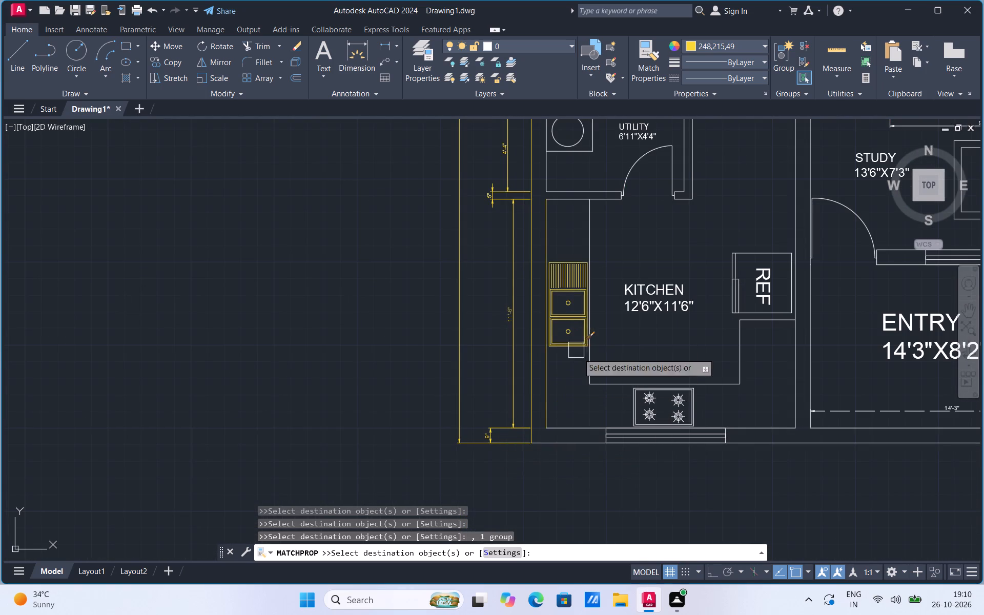
{"action": "left_click", "coordinate": [587, 363]}
{"action": "left_click", "coordinate": [642, 290]}
{"action": "left_click", "coordinate": [608, 389]}
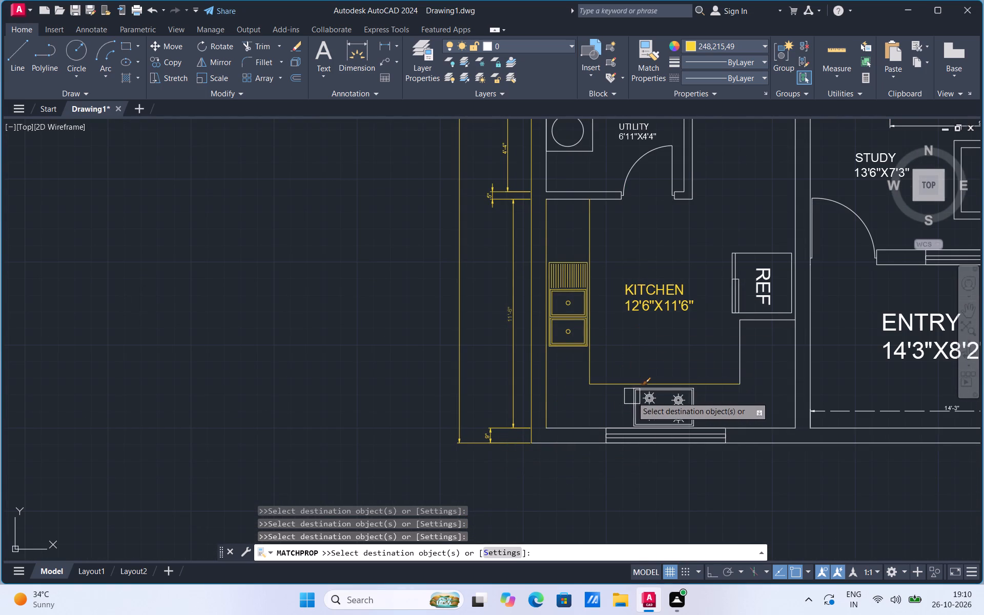
{"action": "left_click", "coordinate": [632, 397]}
Match the yellow properties onto the kitchen's bottom wall lines, window, right-hand counter edges and REF refrigerator.
{"action": "left_click", "coordinate": [588, 427]}
{"action": "left_click", "coordinate": [554, 447]}
{"action": "left_click", "coordinate": [632, 439]}
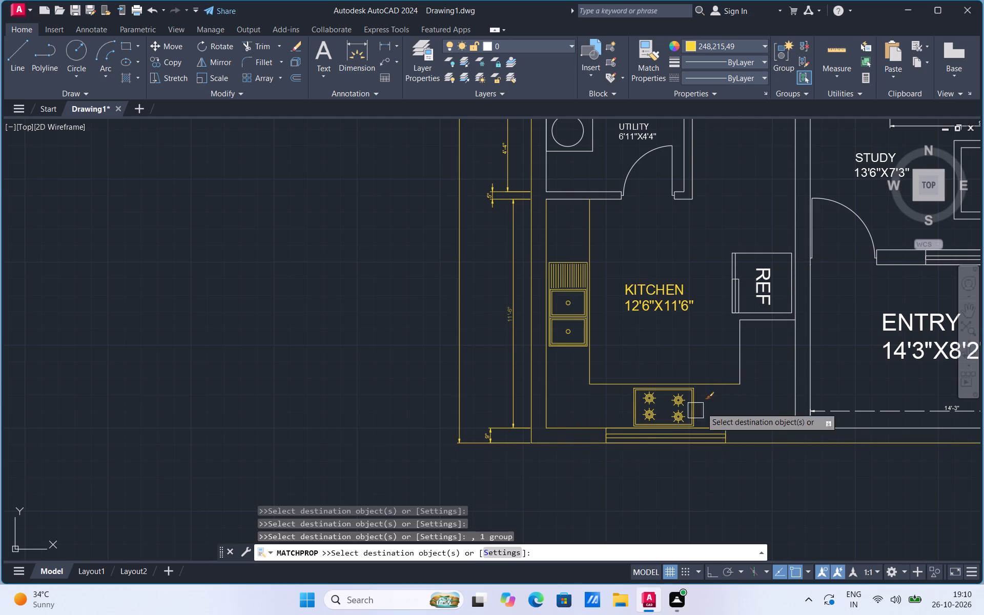
{"action": "left_click", "coordinate": [735, 357]}
{"action": "left_click", "coordinate": [757, 322]}
{"action": "left_click", "coordinate": [760, 300]}
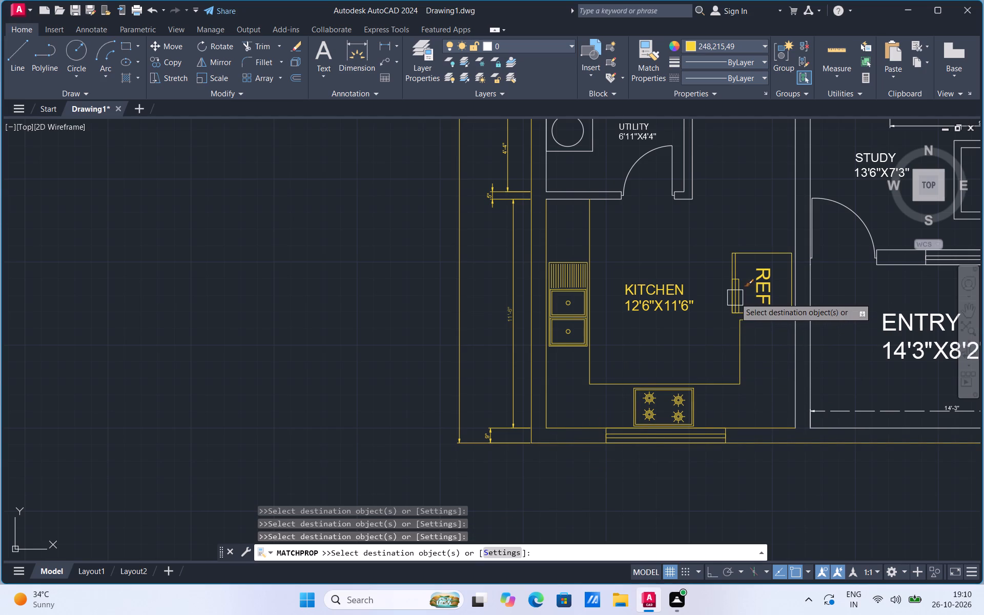
Match the yellow properties onto the refrigerator's door handle, the two lines of the kitchen–entry wall and the entry's lower wall line.
{"action": "left_click", "coordinate": [735, 298]}
{"action": "left_click", "coordinate": [792, 346]}
{"action": "left_click", "coordinate": [805, 356]}
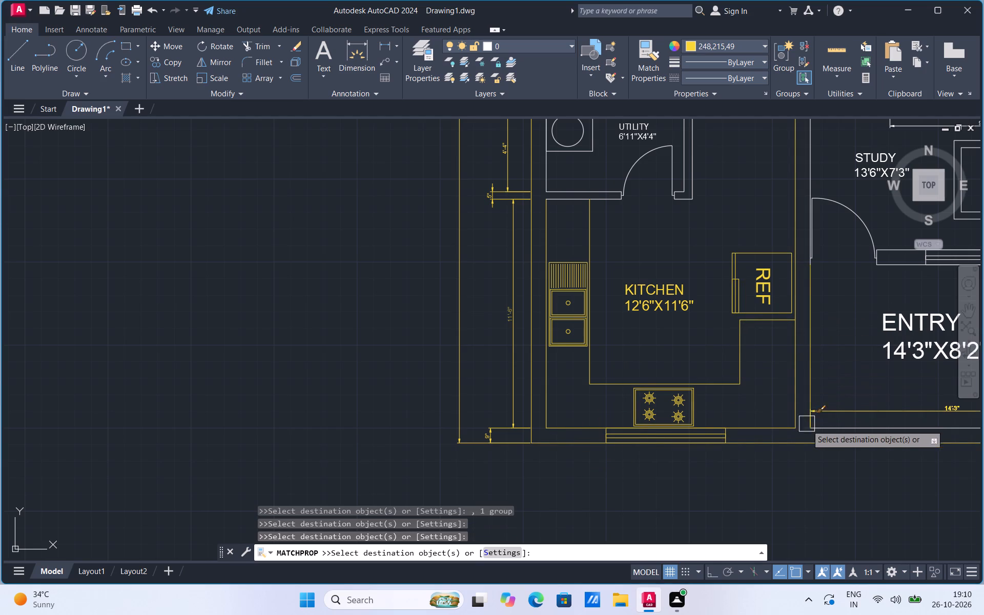
{"action": "left_click", "coordinate": [823, 428]}
Match the yellow properties onto the study's door, left wall top, upper wall lines and opening edge, plus the 9'-6" dimension.
{"action": "scroll", "coordinate": [617, 476], "scroll_direction": "down", "scroll_amount": 2}
{"action": "scroll", "coordinate": [705, 382], "scroll_direction": "up", "scroll_amount": 2}
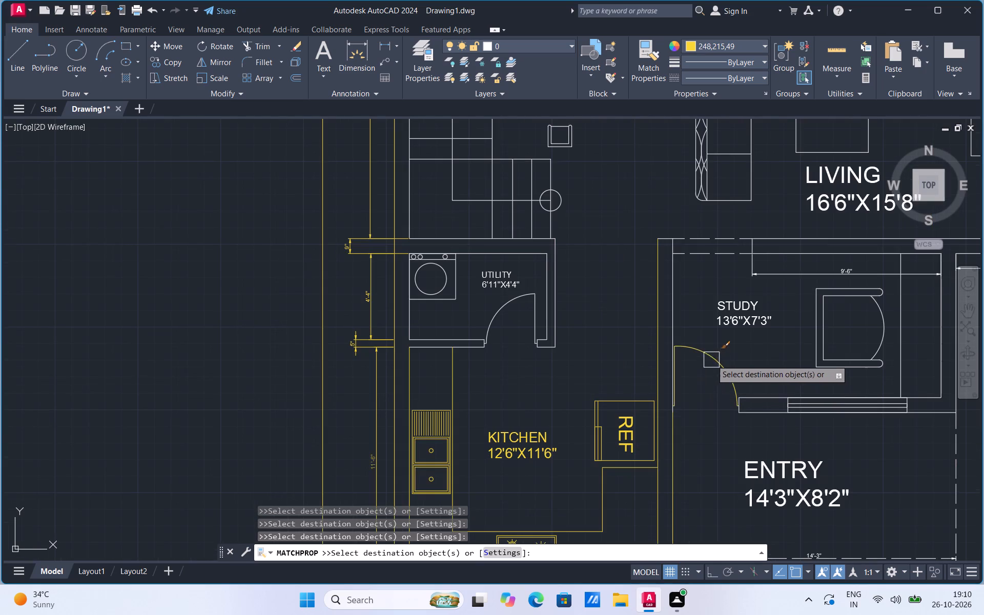
{"action": "left_click", "coordinate": [713, 359]}
{"action": "left_click", "coordinate": [680, 319]}
{"action": "scroll", "coordinate": [657, 242], "scroll_direction": "up", "scroll_amount": 3}
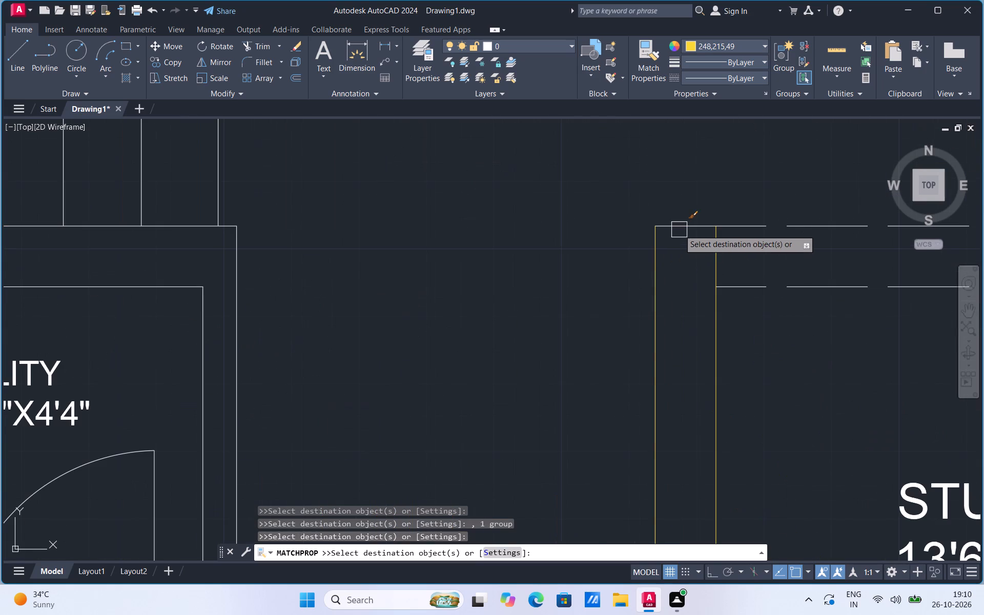
{"action": "left_click", "coordinate": [679, 230]}
{"action": "scroll", "coordinate": [559, 363], "scroll_direction": "down", "scroll_amount": 3}
{"action": "scroll", "coordinate": [725, 345], "scroll_direction": "up", "scroll_amount": 1}
{"action": "left_click", "coordinate": [725, 345]}
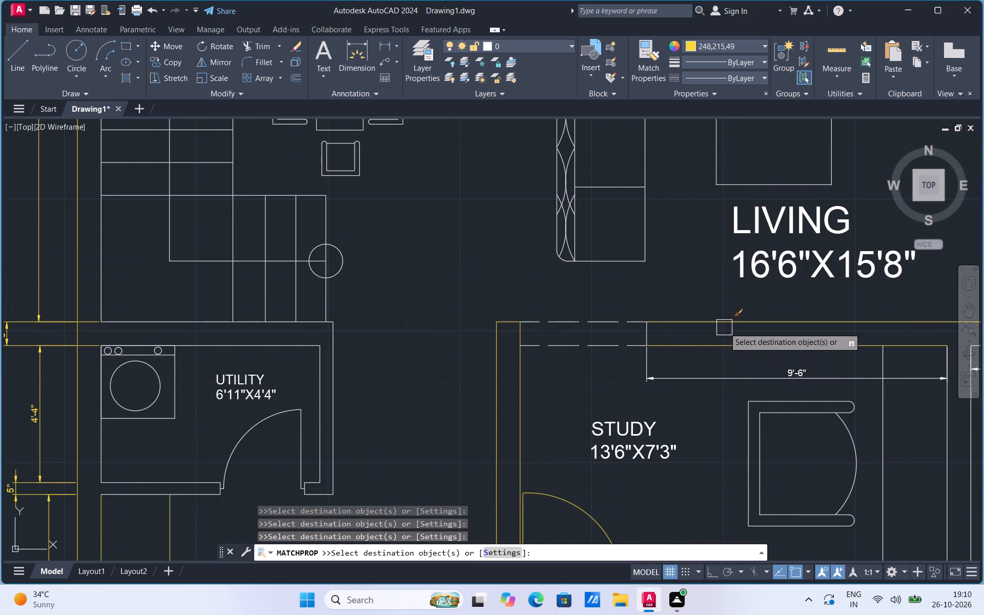
{"action": "left_click", "coordinate": [724, 327]}
{"action": "left_click", "coordinate": [647, 333]}
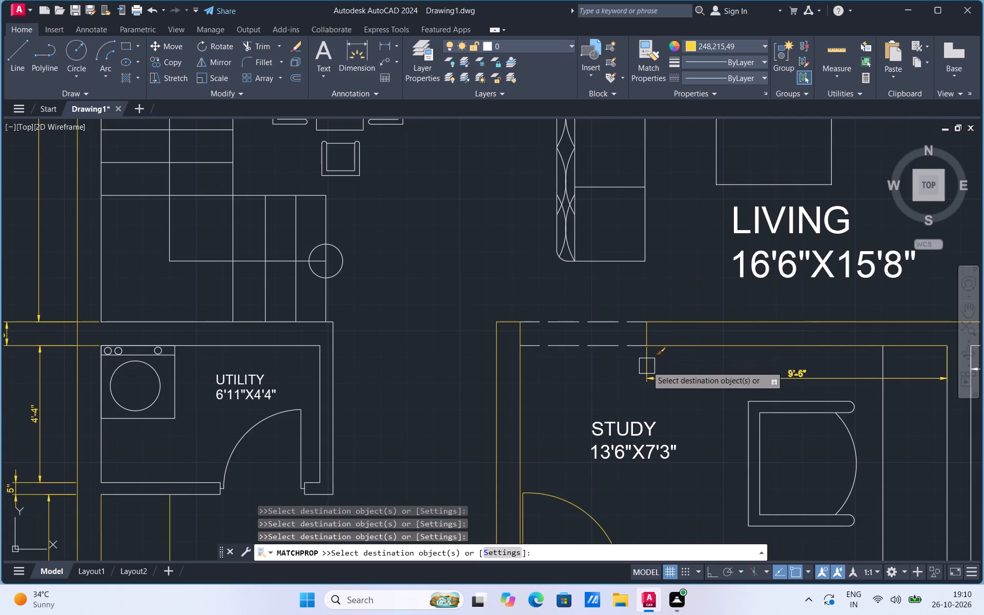
{"action": "left_click", "coordinate": [647, 366]}
Match the yellow properties onto the study chair's outline, armrests and curved back, and onto the STUDY 13'6"X7'3" label.
{"action": "left_click", "coordinate": [813, 412]}
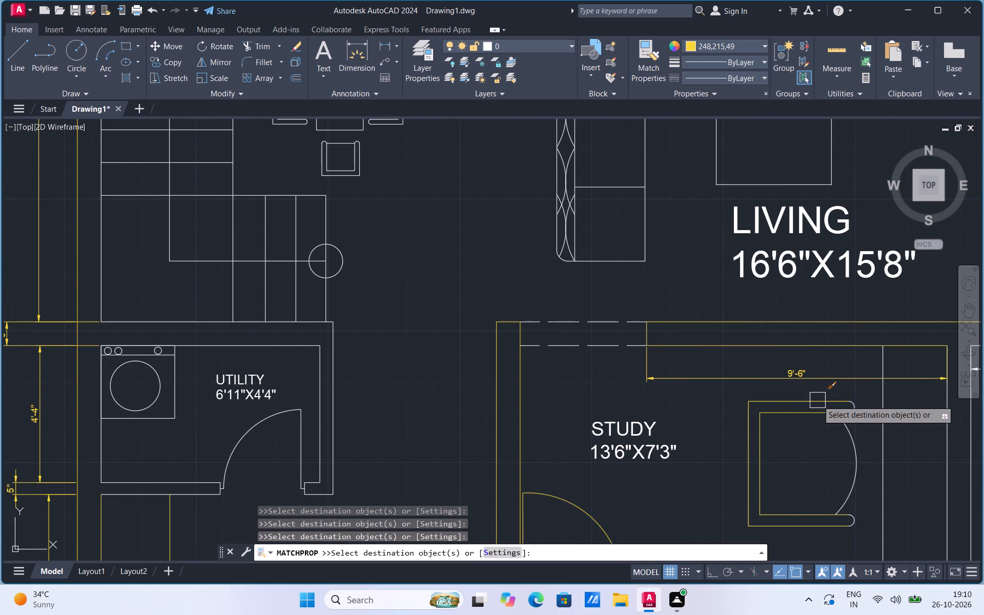
{"action": "left_click", "coordinate": [817, 400]}
{"action": "left_click", "coordinate": [858, 403]}
{"action": "left_click", "coordinate": [848, 429]}
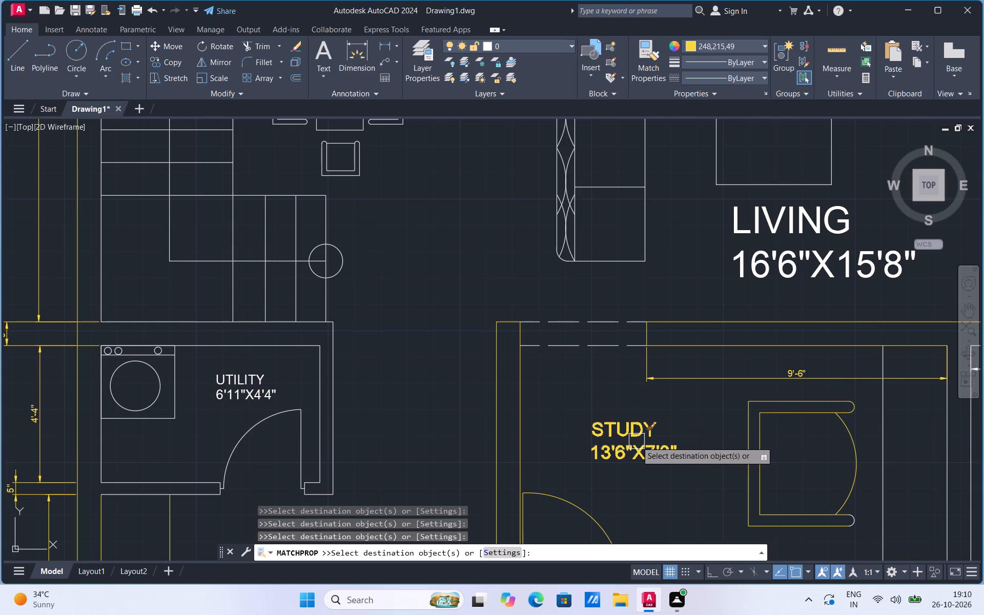
{"action": "left_click", "coordinate": [635, 442]}
Match the yellow properties onto the washing machine with its knobs, the utility's left and upper wall lines, and the staircase's left wall line.
{"action": "scroll", "coordinate": [668, 401], "scroll_direction": "down", "scroll_amount": 2}
{"action": "scroll", "coordinate": [472, 395], "scroll_direction": "up", "scroll_amount": 3}
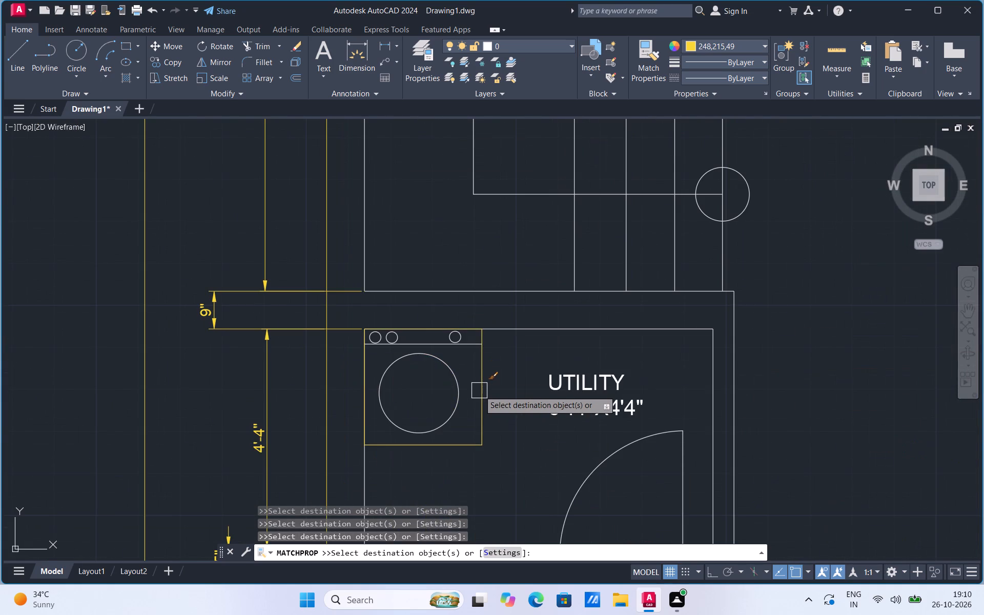
{"action": "left_click", "coordinate": [361, 250]}
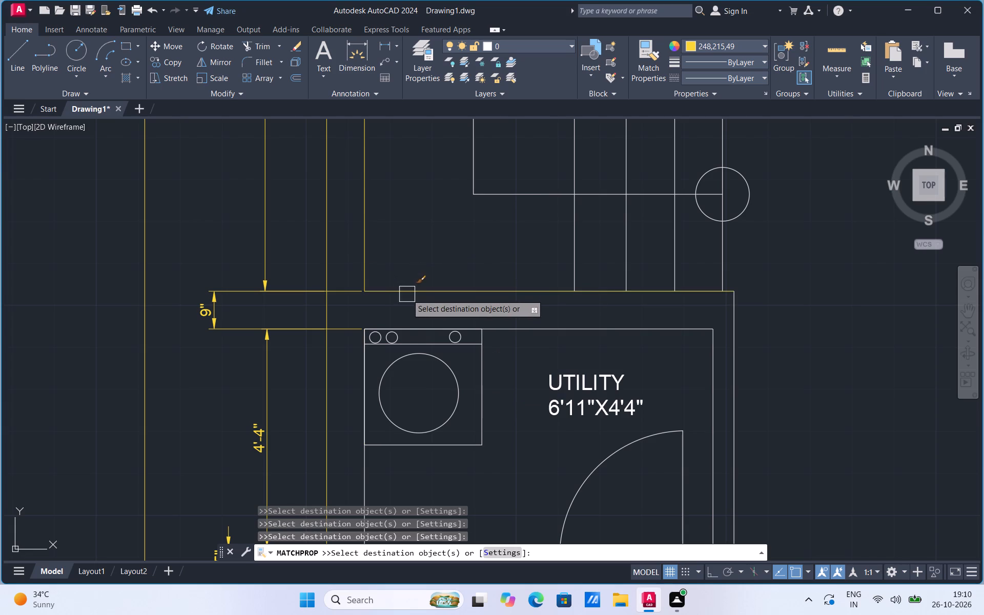
{"action": "left_click", "coordinate": [407, 294]}
{"action": "left_click", "coordinate": [409, 342]}
{"action": "left_click", "coordinate": [395, 365]}
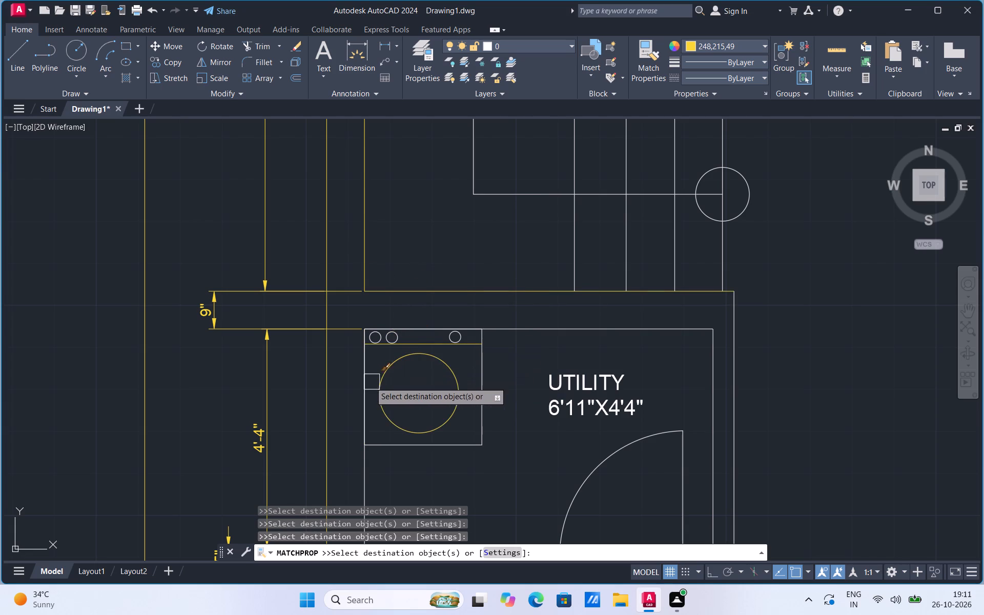
{"action": "left_click", "coordinate": [366, 384]}
{"action": "left_click", "coordinate": [365, 476]}
{"action": "scroll", "coordinate": [382, 344], "scroll_direction": "up", "scroll_amount": 2}
{"action": "left_click", "coordinate": [374, 332]}
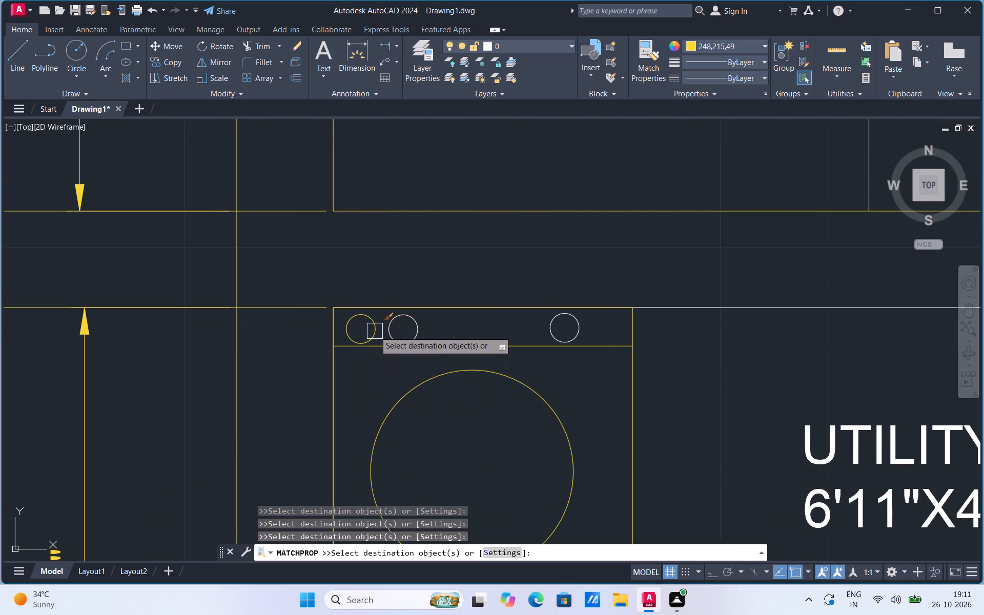
{"action": "left_click", "coordinate": [394, 336]}
{"action": "left_click", "coordinate": [561, 339]}
{"action": "left_click", "coordinate": [648, 315]}
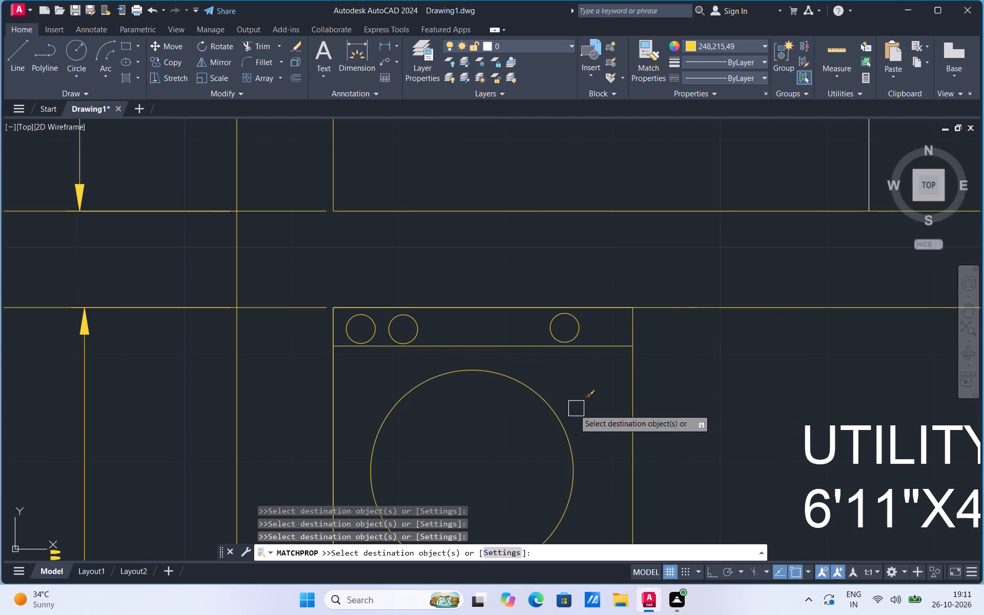
Match the yellow properties onto the lower staircase's walking line, landing edge and inner vertical edge.
{"action": "scroll", "coordinate": [555, 417], "scroll_direction": "down", "scroll_amount": 3}
{"action": "left_click", "coordinate": [604, 299]}
{"action": "left_click", "coordinate": [559, 280]}
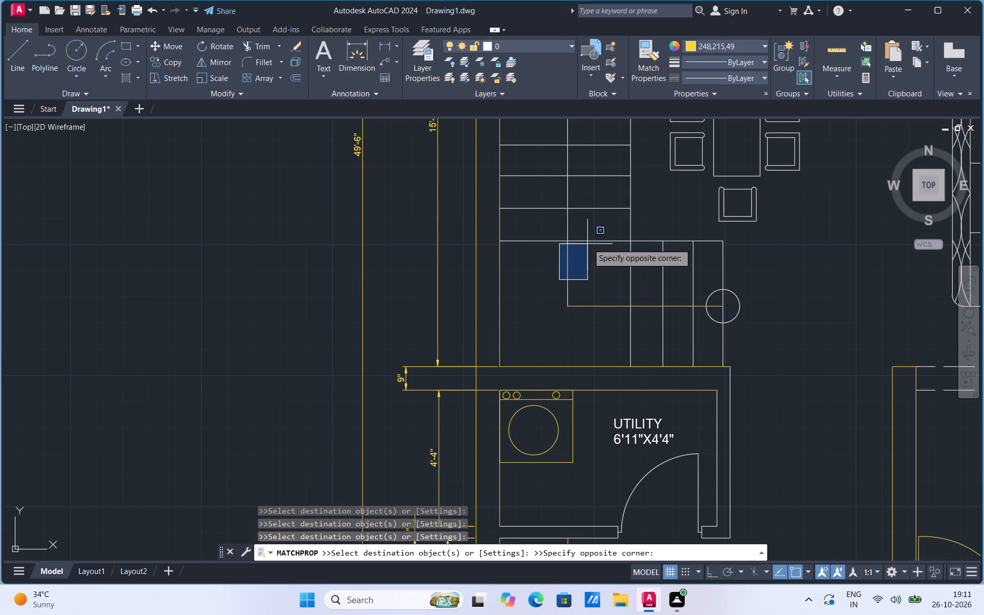
{"action": "double_click", "coordinate": [590, 241]}
{"action": "left_click", "coordinate": [567, 264]}
{"action": "left_click", "coordinate": [627, 228]}
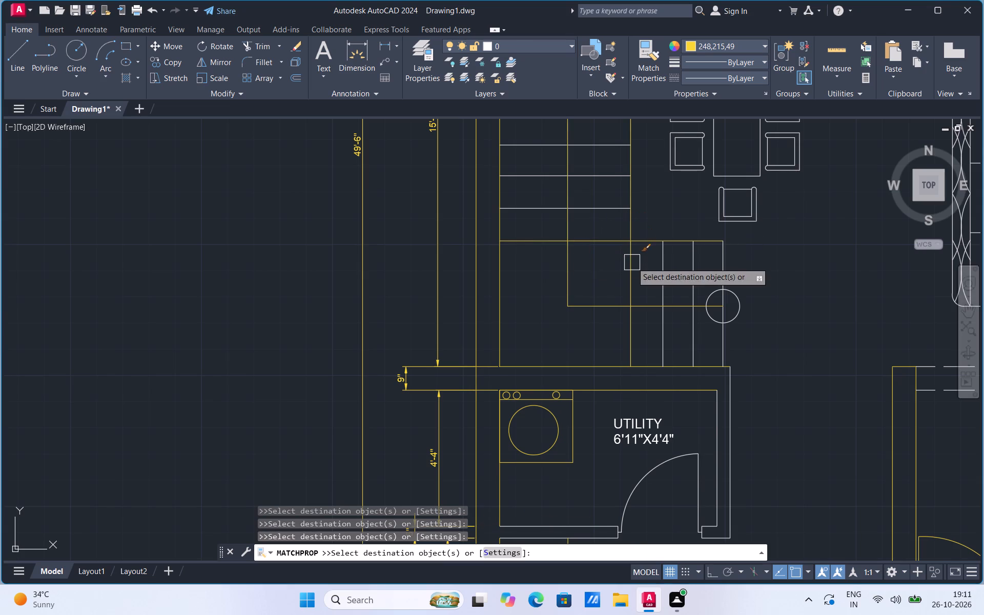
{"action": "left_click", "coordinate": [632, 269]}
Match the yellow properties onto the UTILITY 6'11"X4'4" label, the utility's right wall lines, and the staircase's circle, right edge and vertical treads.
{"action": "left_click", "coordinate": [652, 429]}
{"action": "left_click", "coordinate": [714, 410]}
{"action": "left_click", "coordinate": [734, 399]}
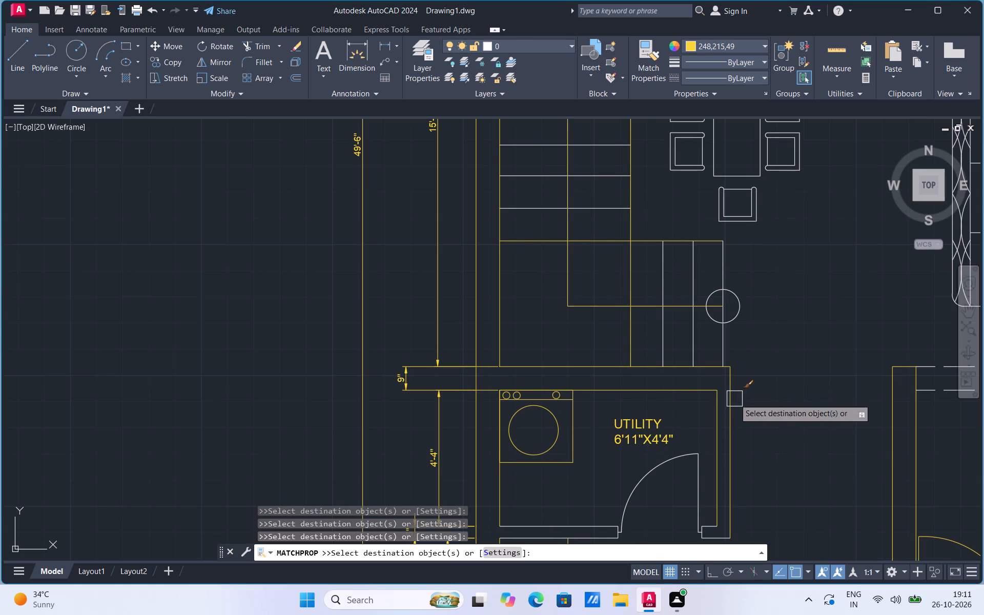
{"action": "left_click", "coordinate": [741, 316]}
{"action": "left_click", "coordinate": [717, 266]}
{"action": "left_click", "coordinate": [687, 279]}
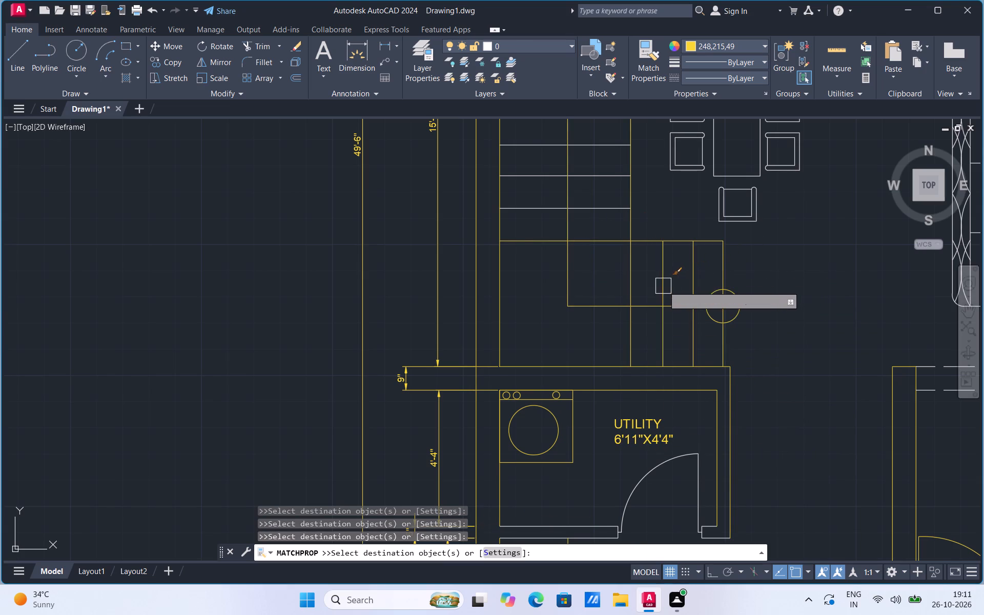
{"action": "left_click", "coordinate": [663, 286]}
Match the yellow properties onto the utility's door and its bottom wall lines and wall ends on both sides of the opening.
{"action": "scroll", "coordinate": [544, 285], "scroll_direction": "down", "scroll_amount": 2}
{"action": "scroll", "coordinate": [569, 385], "scroll_direction": "up", "scroll_amount": 2}
{"action": "left_click", "coordinate": [539, 370]}
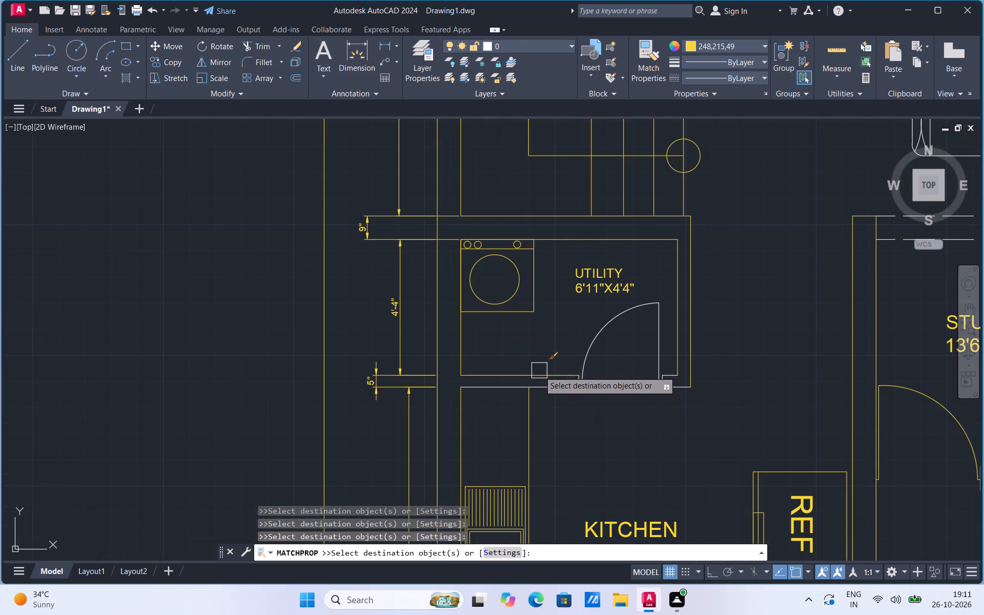
{"action": "left_click", "coordinate": [540, 384]}
{"action": "left_click", "coordinate": [585, 353]}
{"action": "scroll", "coordinate": [584, 381], "scroll_direction": "up", "scroll_amount": 3}
{"action": "left_click", "coordinate": [556, 377]}
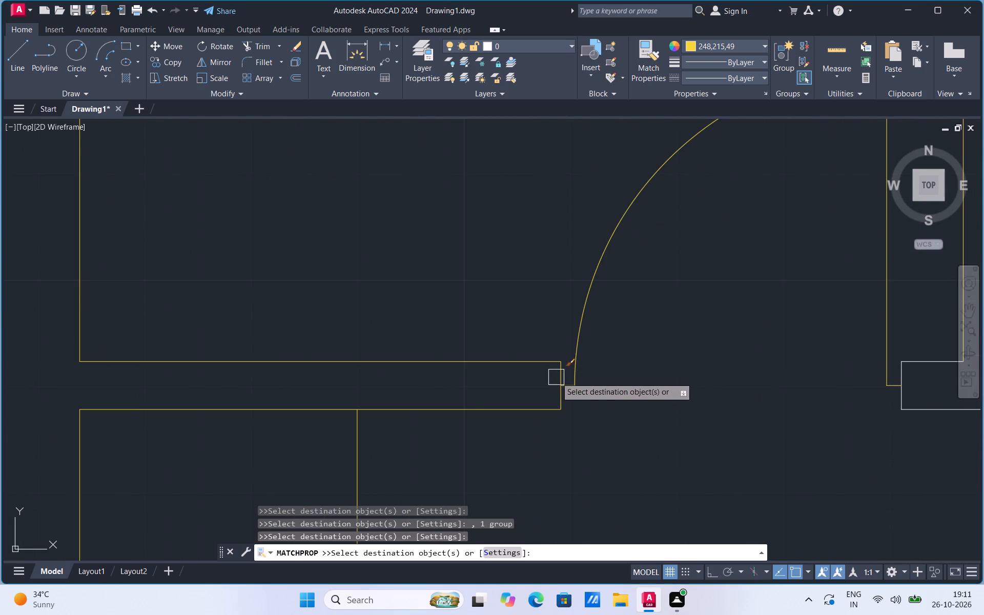
{"action": "scroll", "coordinate": [466, 394], "scroll_direction": "down", "scroll_amount": 1}
{"action": "left_click", "coordinate": [766, 374]}
{"action": "left_click", "coordinate": [753, 408]}
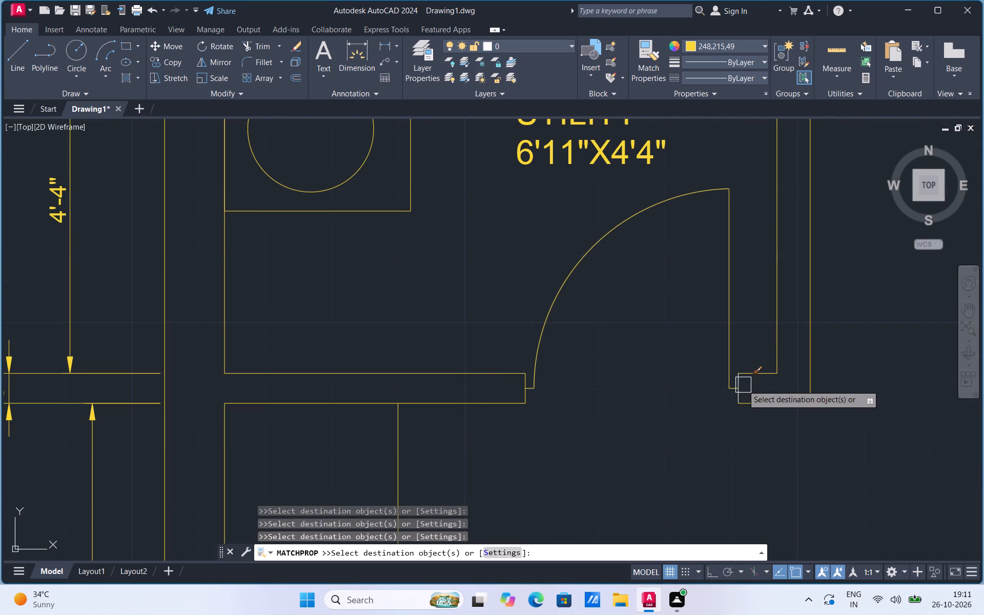
{"action": "left_click", "coordinate": [743, 385]}
{"action": "scroll", "coordinate": [745, 390], "scroll_direction": "up", "scroll_amount": 2}
{"action": "left_click", "coordinate": [724, 369]}
Match the yellow properties onto the BEDROOM 14'8"X12'7" door, one DRESS shelf line, and the dressing room's bottom wall lines and wall end.
{"action": "scroll", "coordinate": [469, 462], "scroll_direction": "down", "scroll_amount": 2}
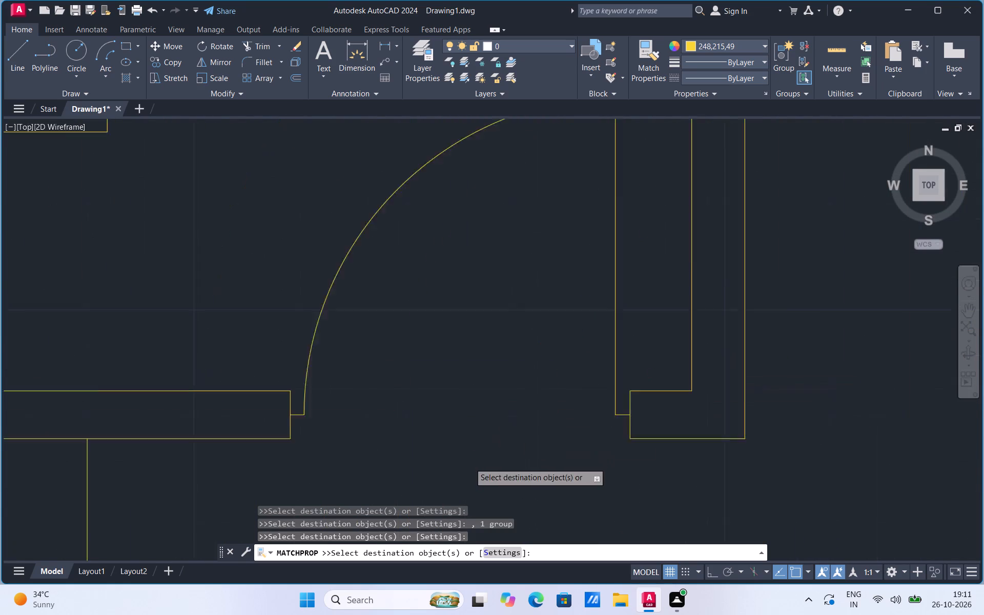
{"action": "scroll", "coordinate": [469, 463], "scroll_direction": "down", "scroll_amount": 2}
{"action": "scroll", "coordinate": [475, 374], "scroll_direction": "down", "scroll_amount": 3}
{"action": "scroll", "coordinate": [706, 232], "scroll_direction": "up", "scroll_amount": 2}
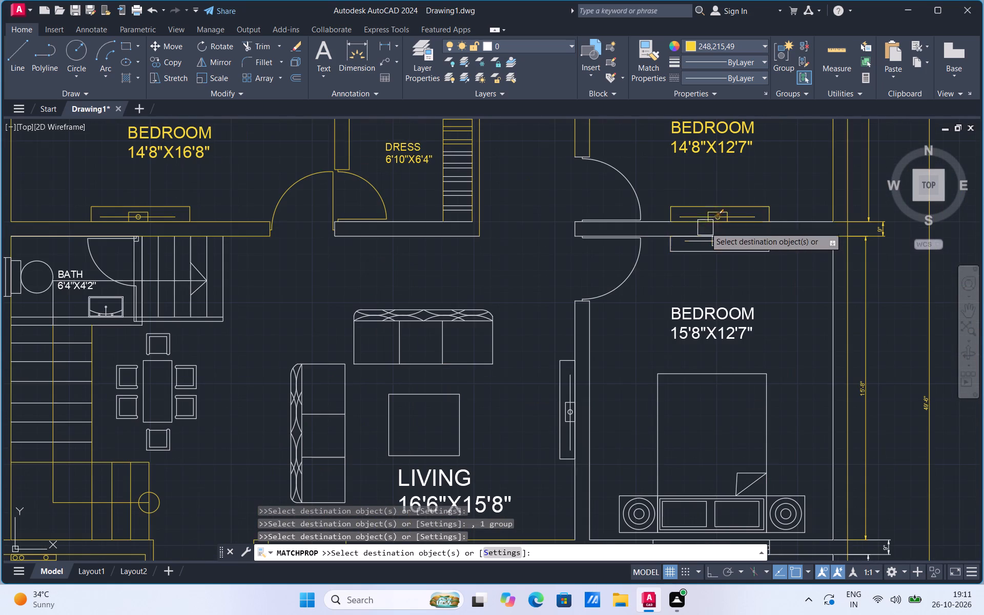
{"action": "left_click", "coordinate": [633, 192]}
{"action": "scroll", "coordinate": [454, 169], "scroll_direction": "up", "scroll_amount": 3}
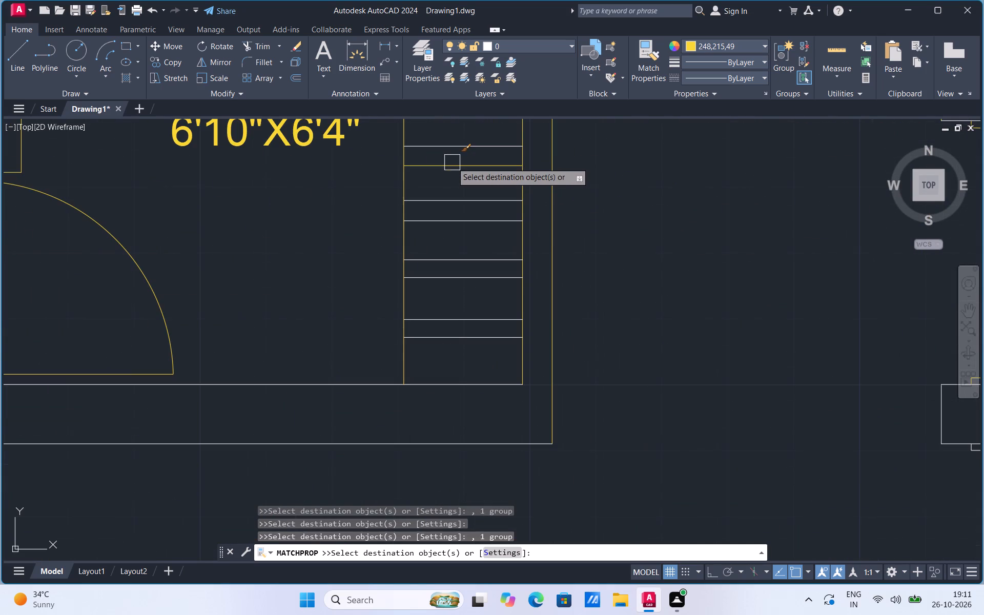
{"action": "left_click", "coordinate": [452, 162]}
{"action": "left_click", "coordinate": [340, 387]}
{"action": "left_click_drag", "start_coordinate": [330, 442], "coordinate": [337, 440]}
{"action": "scroll", "coordinate": [627, 430], "scroll_direction": "down", "scroll_amount": 2}
{"action": "scroll", "coordinate": [373, 422], "scroll_direction": "up", "scroll_amount": 3}
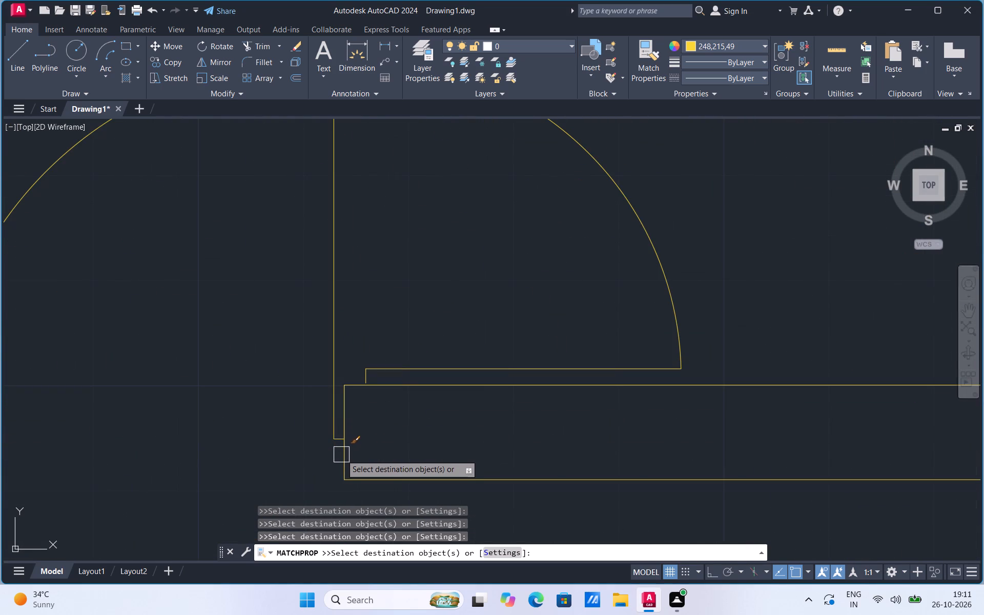
{"action": "left_click", "coordinate": [341, 455]}
Match the yellow properties onto the remaining white shelf lines of the DRESS wardrobe.
{"action": "scroll", "coordinate": [371, 440], "scroll_direction": "down", "scroll_amount": 2}
{"action": "left_click", "coordinate": [689, 299]}
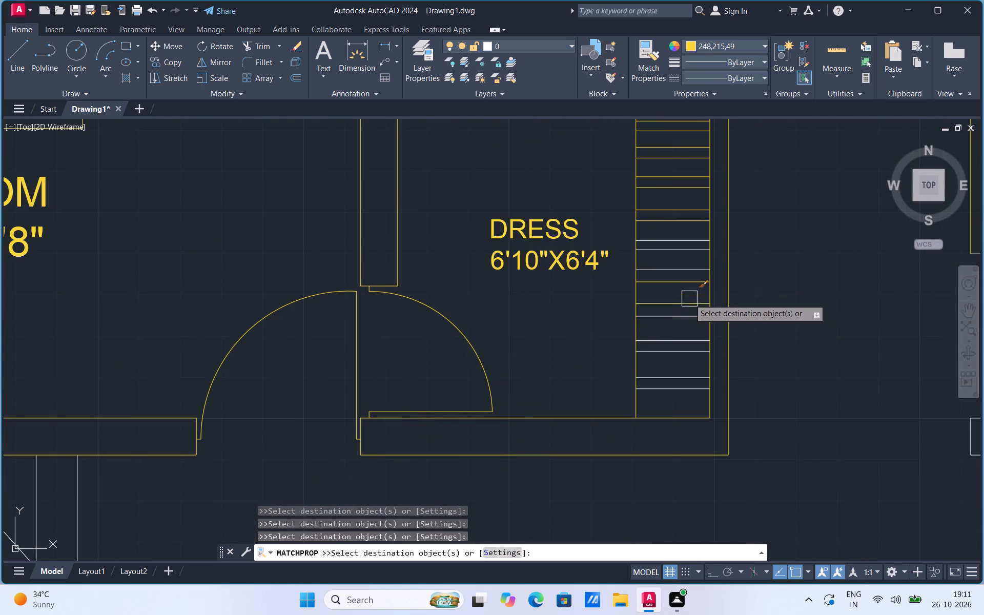
{"action": "left_click", "coordinate": [685, 263]}
{"action": "left_click", "coordinate": [682, 254]}
{"action": "left_click_drag", "start_coordinate": [685, 235], "coordinate": [685, 240]}
{"action": "left_click", "coordinate": [672, 313]}
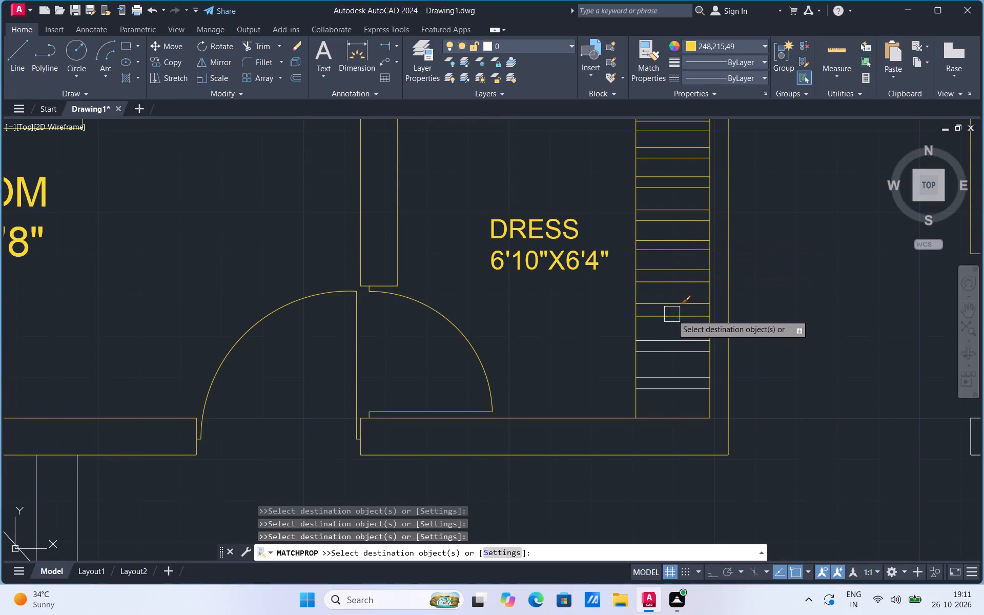
{"action": "left_click", "coordinate": [669, 342]}
{"action": "left_click", "coordinate": [666, 350]}
{"action": "left_click", "coordinate": [668, 373]}
{"action": "left_click", "coordinate": [664, 392]}
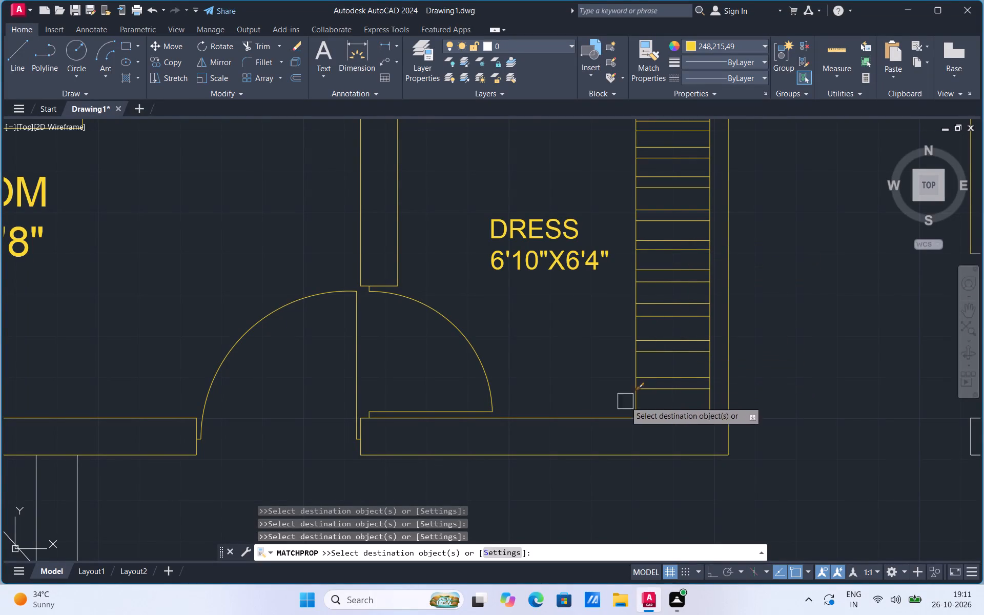
Match the yellow properties onto the wall between the BEDROOM 14'8"X12'7" and BEDROOM 15'8"X12'7", its ends, and the lower bedroom's TV unit and door.
{"action": "scroll", "coordinate": [490, 403], "scroll_direction": "down", "scroll_amount": 3}
{"action": "scroll", "coordinate": [703, 411], "scroll_direction": "up", "scroll_amount": 2}
{"action": "left_click", "coordinate": [690, 383]}
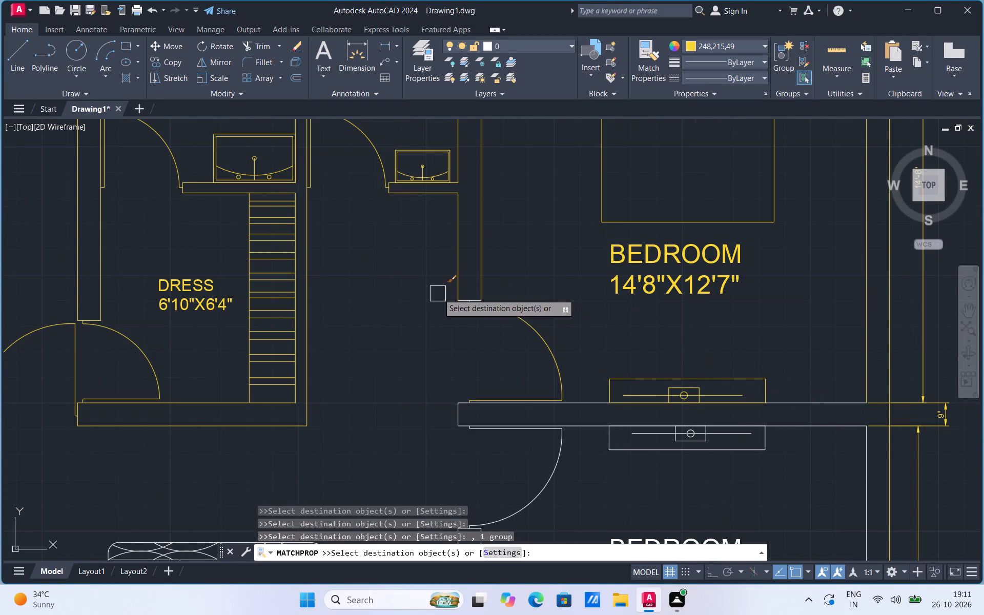
{"action": "scroll", "coordinate": [458, 296], "scroll_direction": "up", "scroll_amount": 2}
{"action": "left_click", "coordinate": [467, 310]}
{"action": "scroll", "coordinate": [540, 250], "scroll_direction": "down", "scroll_amount": 3}
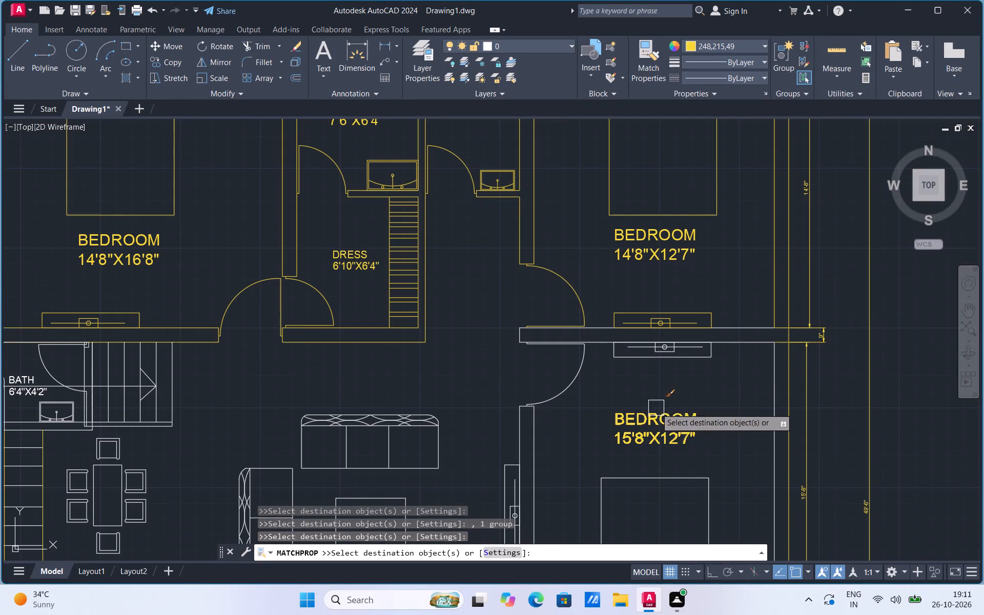
{"action": "left_click", "coordinate": [737, 334]}
{"action": "left_click", "coordinate": [738, 346]}
{"action": "left_click", "coordinate": [689, 354]}
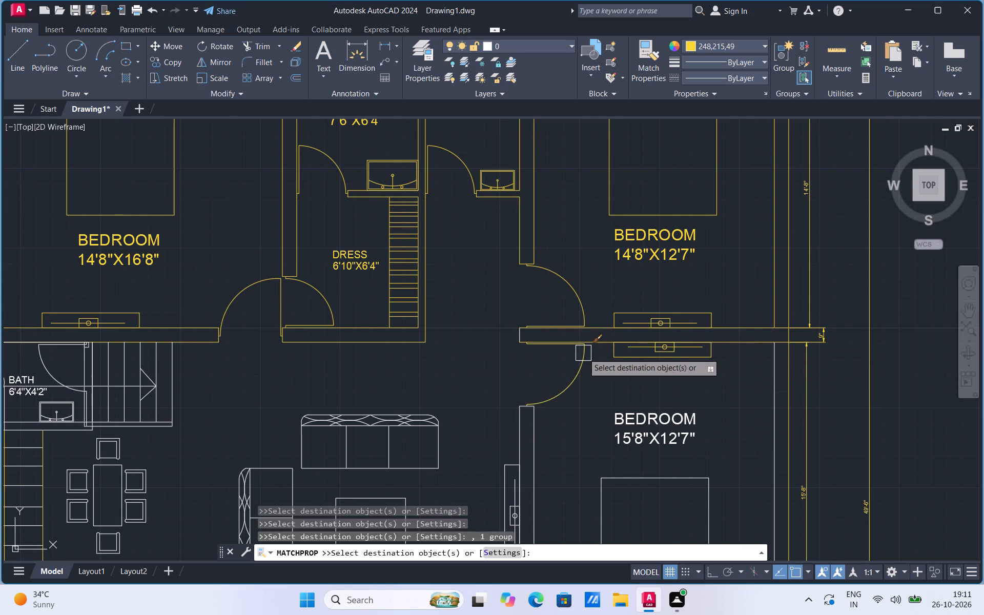
{"action": "left_click", "coordinate": [583, 353]}
{"action": "scroll", "coordinate": [516, 334], "scroll_direction": "up", "scroll_amount": 2}
{"action": "left_click", "coordinate": [517, 333]}
{"action": "left_click", "coordinate": [498, 348]}
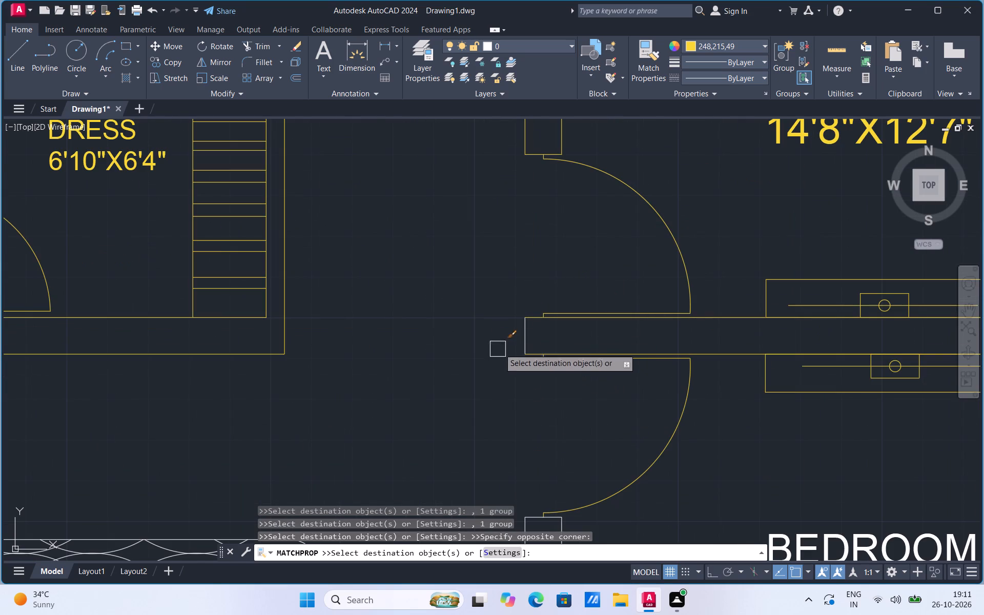
{"action": "left_click", "coordinate": [530, 337]}
Match the yellow properties onto both lines and the upper end of the wall between the living room and BEDROOM 15'8"X12'7".
{"action": "scroll", "coordinate": [567, 276], "scroll_direction": "down", "scroll_amount": 2}
{"action": "scroll", "coordinate": [564, 405], "scroll_direction": "up", "scroll_amount": 2}
{"action": "left_click", "coordinate": [566, 354]}
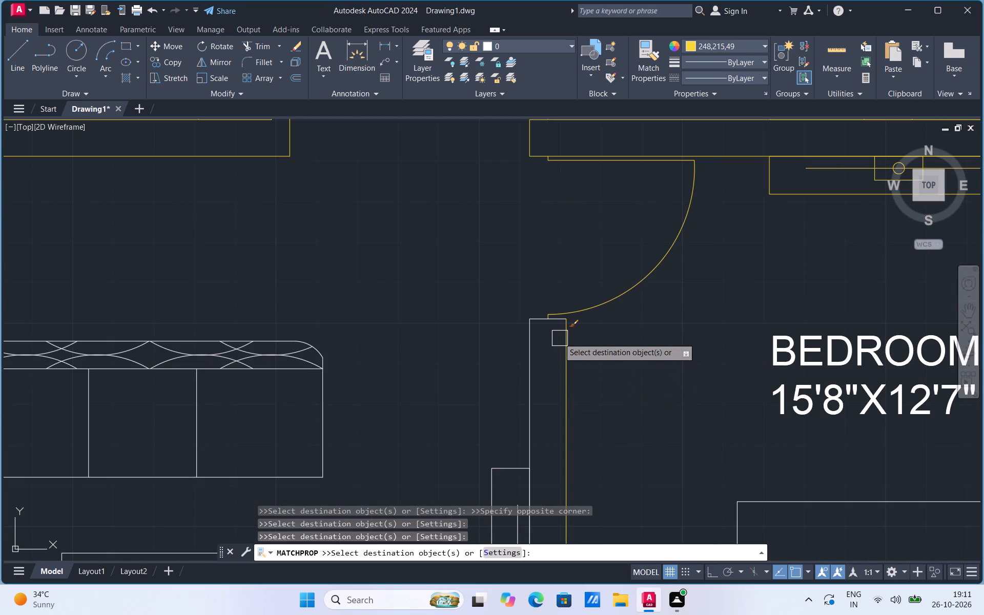
{"action": "left_click", "coordinate": [545, 325]}
{"action": "left_click", "coordinate": [532, 355]}
Match the yellow properties onto the living room's two sofas, coffee table, LIVING 16'6"X15'8" label and TV unit.
{"action": "scroll", "coordinate": [551, 336], "scroll_direction": "down", "scroll_amount": 2}
{"action": "left_click", "coordinate": [446, 345]}
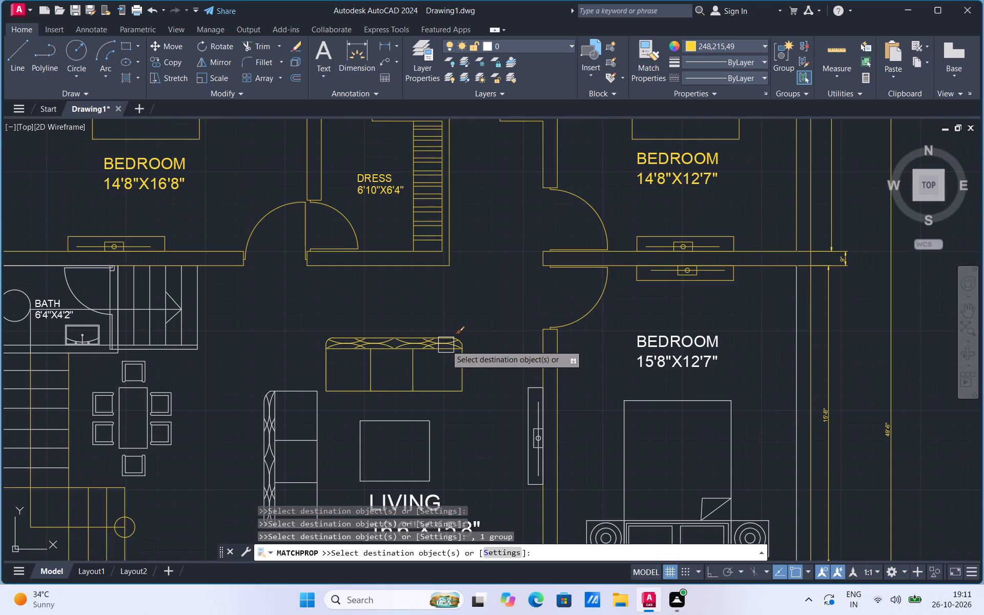
{"action": "left_click", "coordinate": [392, 424]}
{"action": "left_click", "coordinate": [274, 424]}
{"action": "scroll", "coordinate": [493, 357], "scroll_direction": "down", "scroll_amount": 2}
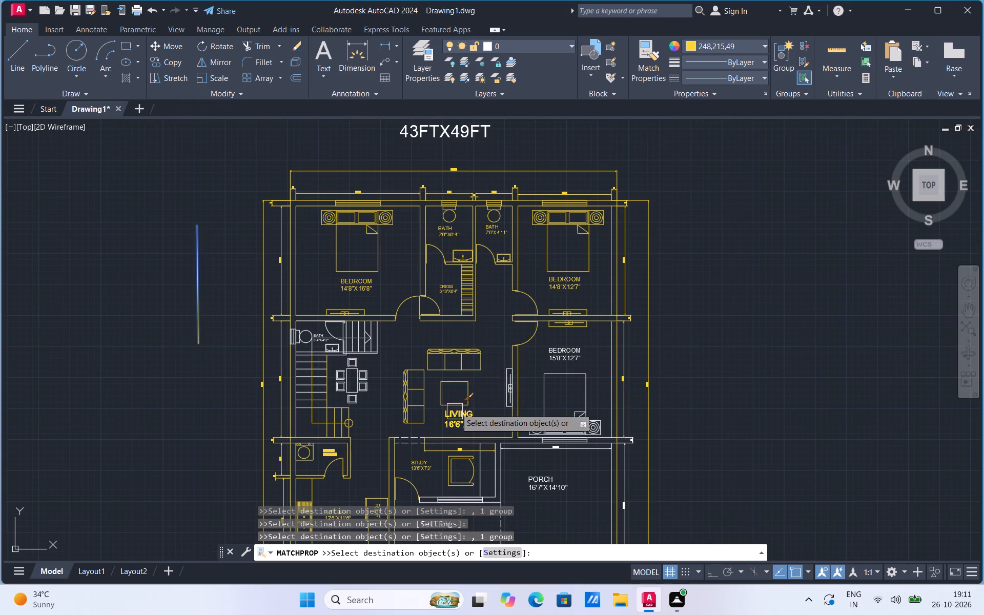
{"action": "left_click", "coordinate": [457, 406]}
{"action": "left_click", "coordinate": [507, 395]}
Match the yellow properties onto the BEDROOM 15'8"X12'7" label, its bed and its right-hand wall line.
{"action": "left_click", "coordinate": [556, 355]}
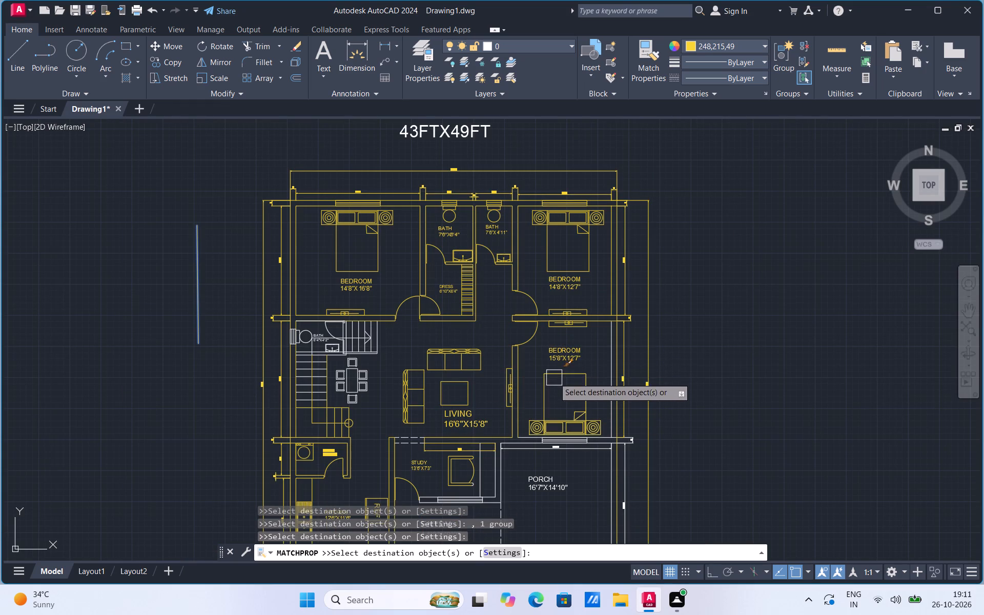
{"action": "left_click", "coordinate": [554, 378]}
{"action": "left_click", "coordinate": [612, 360]}
{"action": "scroll", "coordinate": [571, 441], "scroll_direction": "up", "scroll_amount": 2}
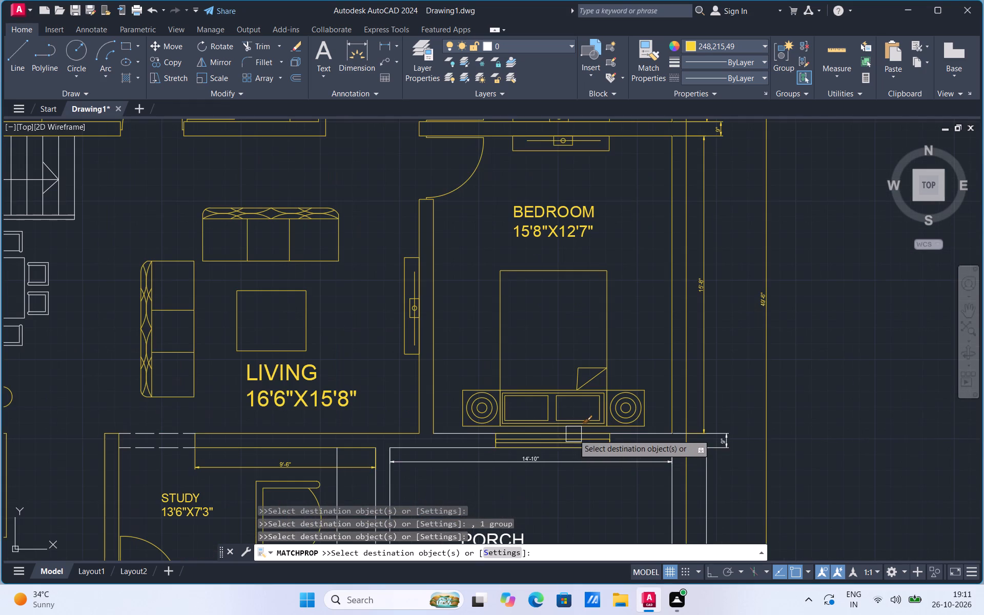
Match the yellow properties onto the window and wall below BEDROOM 15'8"X12'7", the 14'-10" dimension and the PORCH label.
{"action": "left_click_drag", "start_coordinate": [570, 440], "coordinate": [566, 443]}
{"action": "left_click", "coordinate": [474, 430]}
{"action": "left_click", "coordinate": [444, 452]}
{"action": "left_click", "coordinate": [443, 432]}
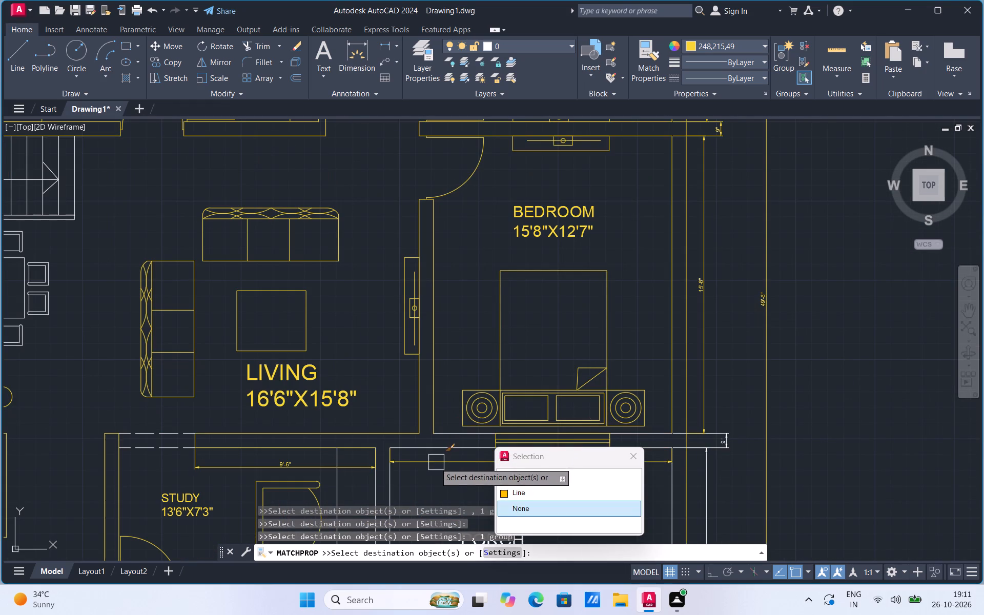
{"action": "left_click", "coordinate": [435, 464]}
{"action": "left_click", "coordinate": [439, 446]}
{"action": "scroll", "coordinate": [553, 358], "scroll_direction": "down", "scroll_amount": 1}
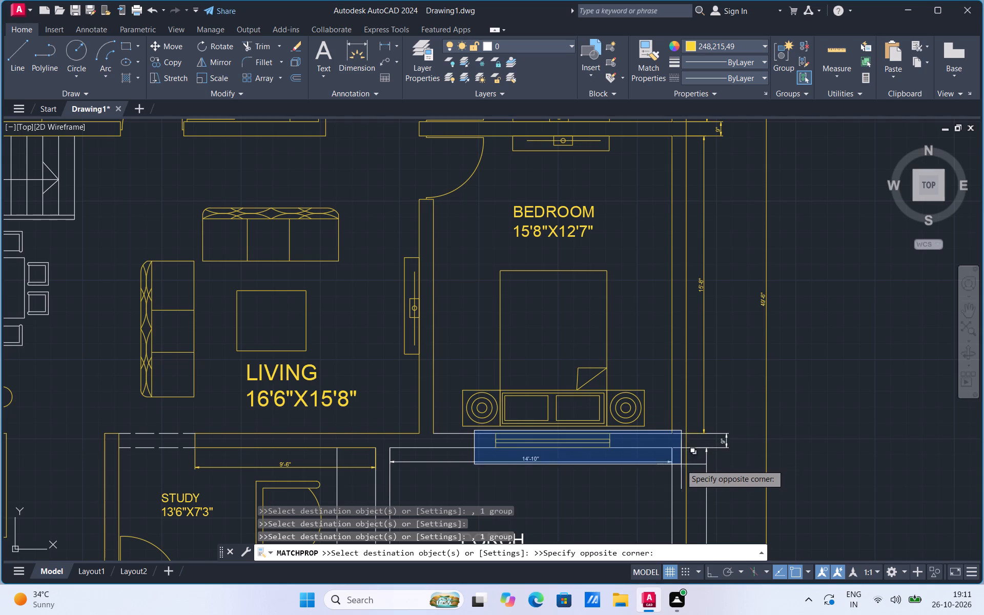
{"action": "left_click", "coordinate": [672, 470]}
{"action": "left_click", "coordinate": [651, 448]}
{"action": "left_click", "coordinate": [727, 445]}
{"action": "scroll", "coordinate": [669, 329], "scroll_direction": "down", "scroll_amount": 2}
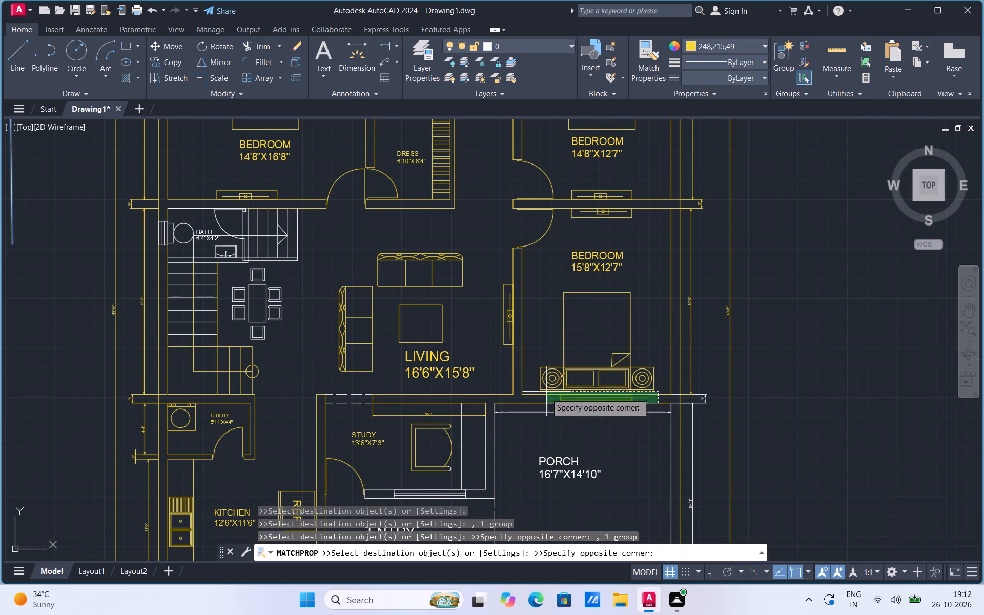
{"action": "left_click", "coordinate": [521, 421]}
{"action": "left_click", "coordinate": [549, 467]}
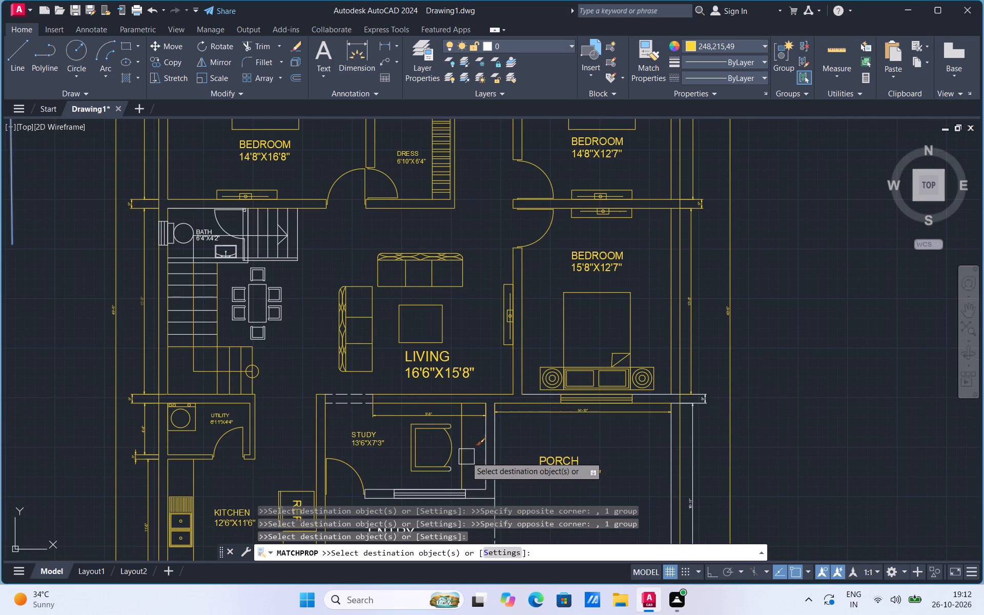
Match the yellow properties onto the study's desk edge, its lower wall lines, the window in that wall and the wall end.
{"action": "left_click", "coordinate": [466, 457]}
{"action": "scroll", "coordinate": [521, 376], "scroll_direction": "down", "scroll_amount": 2}
{"action": "scroll", "coordinate": [501, 453], "scroll_direction": "up", "scroll_amount": 2}
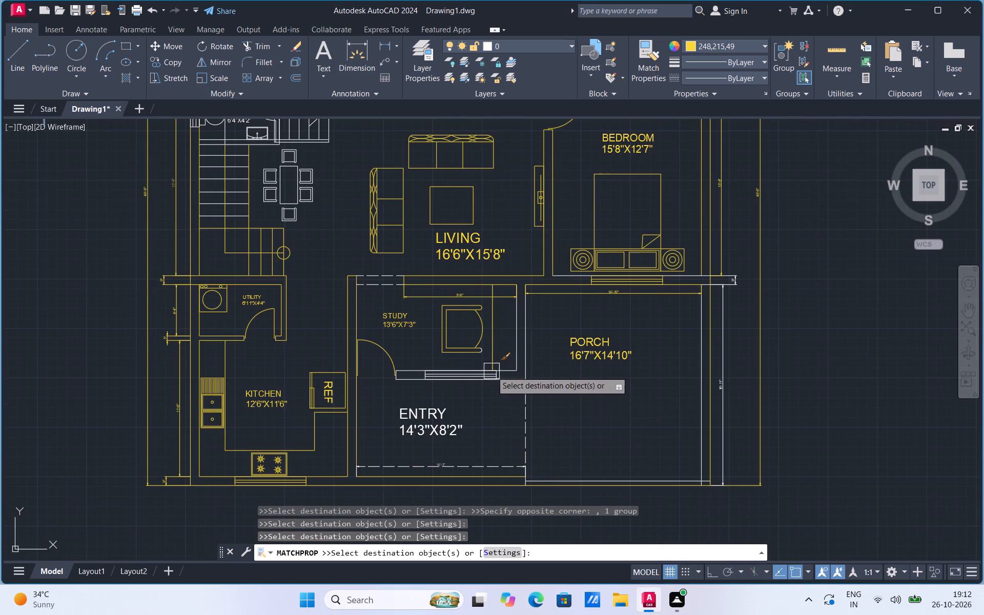
{"action": "scroll", "coordinate": [491, 370], "scroll_direction": "up", "scroll_amount": 3}
{"action": "left_click", "coordinate": [531, 380]}
{"action": "left_click", "coordinate": [505, 398]}
{"action": "left_click", "coordinate": [531, 415]}
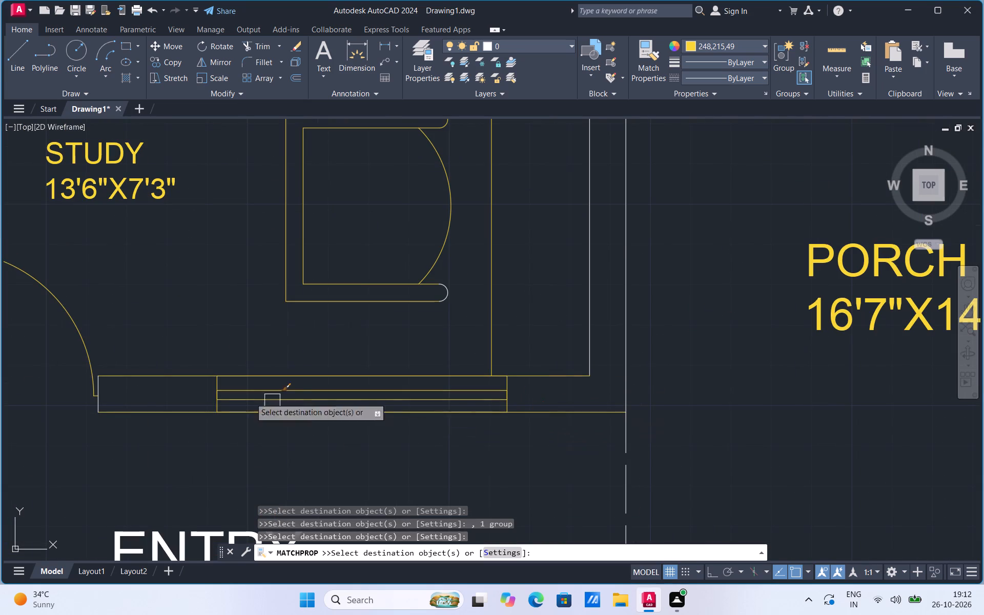
{"action": "left_click", "coordinate": [105, 385]}
{"action": "scroll", "coordinate": [339, 454], "scroll_direction": "down", "scroll_amount": 2}
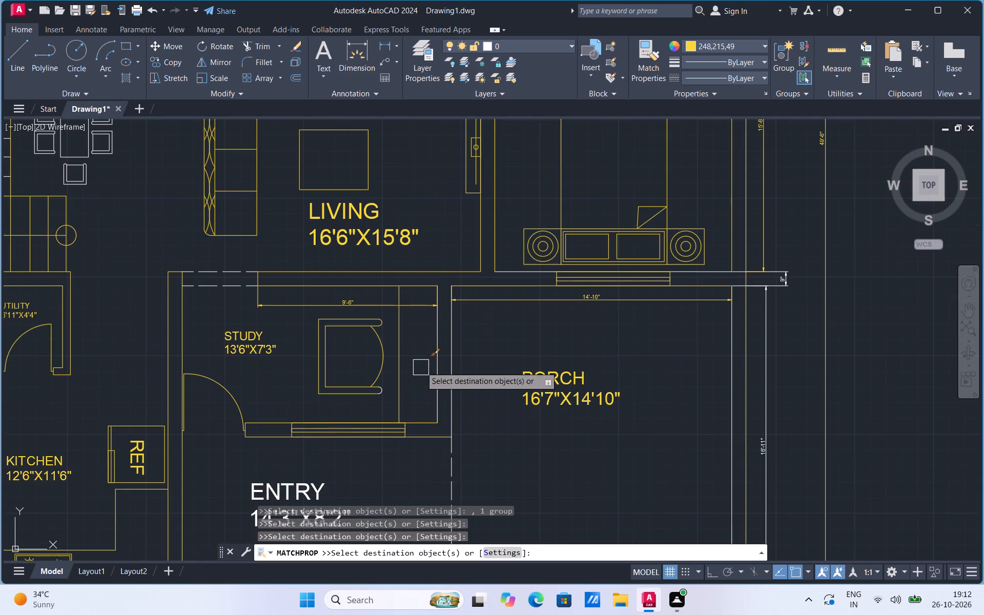
Match the yellow properties onto both lines of the wall between the study and the porch, and the rest of the study chair.
{"action": "left_click", "coordinate": [434, 342]}
{"action": "left_click", "coordinate": [454, 342]}
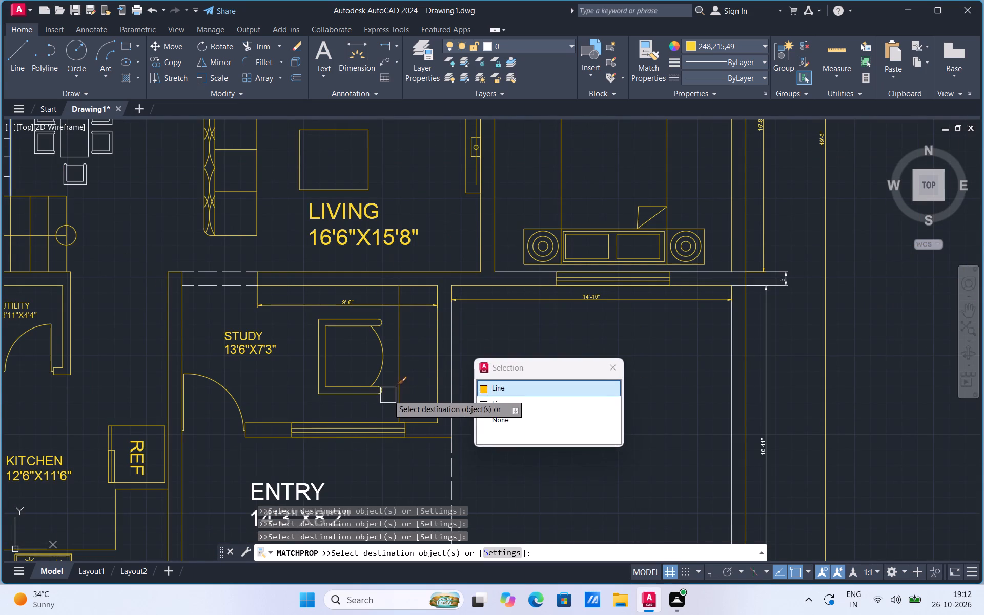
{"action": "scroll", "coordinate": [388, 395], "scroll_direction": "up", "scroll_amount": 2}
{"action": "left_click", "coordinate": [364, 400]}
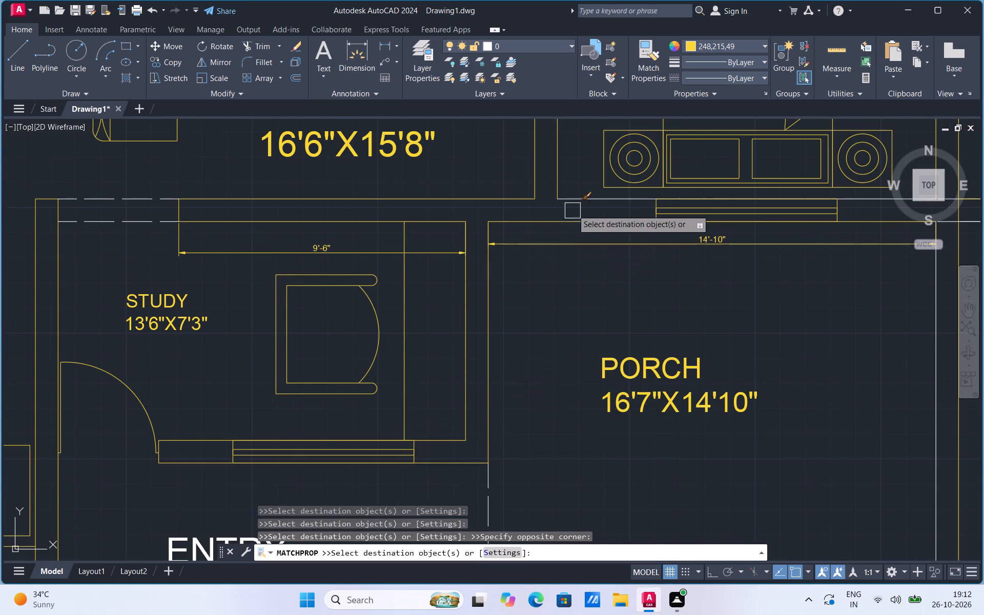
Match the yellow properties onto the remaining wall line above the porch, its 9" and 16'-11" dimensions and the porch's right-hand wall line.
{"action": "left_click", "coordinate": [580, 203]}
{"action": "scroll", "coordinate": [463, 384], "scroll_direction": "down", "scroll_amount": 2}
{"action": "scroll", "coordinate": [679, 323], "scroll_direction": "up", "scroll_amount": 2}
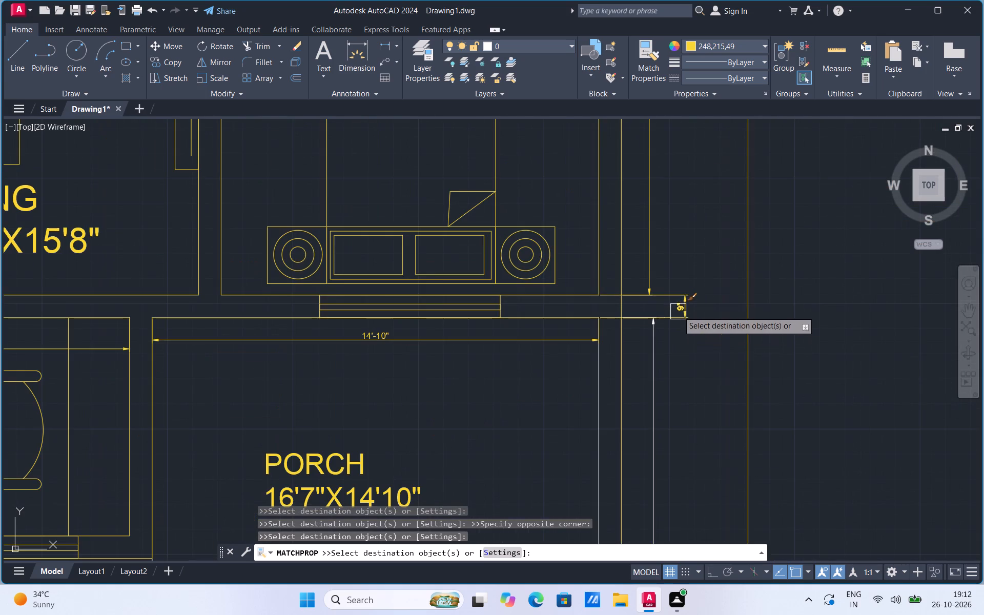
{"action": "left_click", "coordinate": [678, 311]}
{"action": "left_click", "coordinate": [648, 368]}
{"action": "left_click", "coordinate": [597, 388]}
Match the yellow properties onto the ENTRY 14'3"X8'2" label, the porch's lower edge line and the short line at its lower-left corner.
{"action": "scroll", "coordinate": [668, 331], "scroll_direction": "down", "scroll_amount": 3}
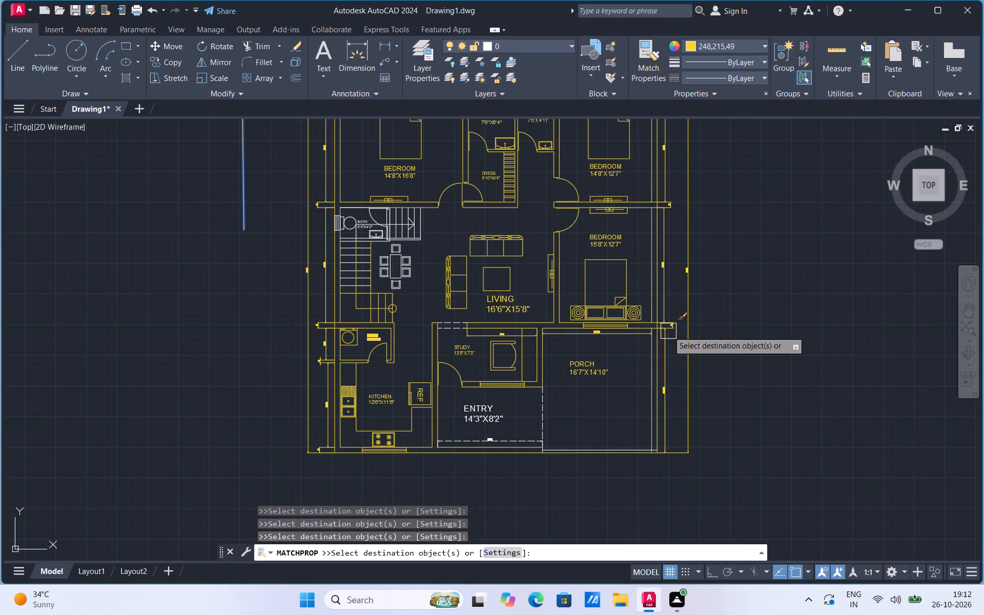
{"action": "scroll", "coordinate": [478, 398], "scroll_direction": "up", "scroll_amount": 1}
{"action": "left_click", "coordinate": [477, 426]}
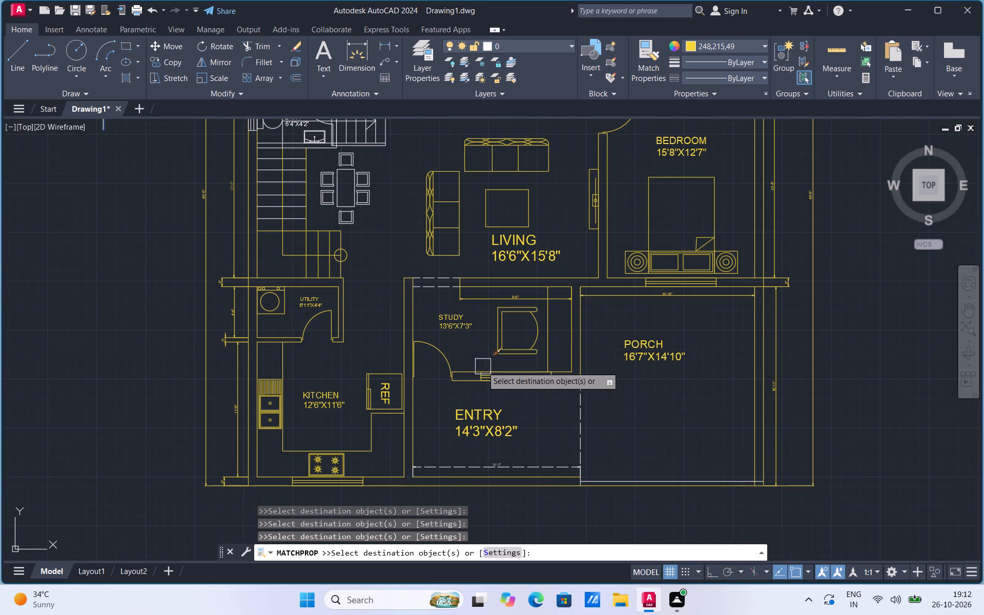
{"action": "scroll", "coordinate": [526, 415], "scroll_direction": "down", "scroll_amount": 1}
{"action": "scroll", "coordinate": [584, 455], "scroll_direction": "up", "scroll_amount": 2}
{"action": "left_click", "coordinate": [573, 458]}
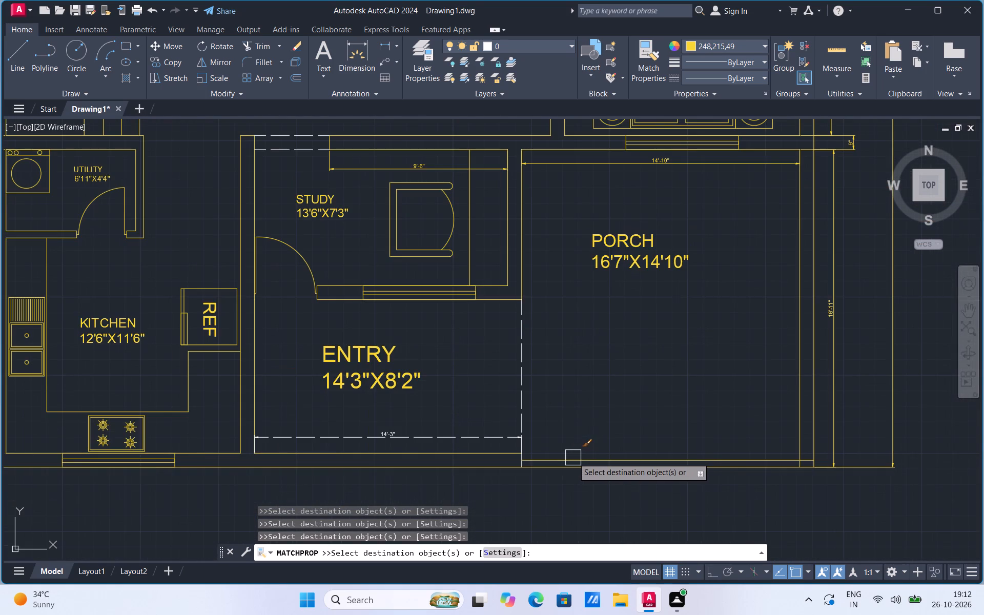
{"action": "scroll", "coordinate": [526, 450], "scroll_direction": "up", "scroll_amount": 4}
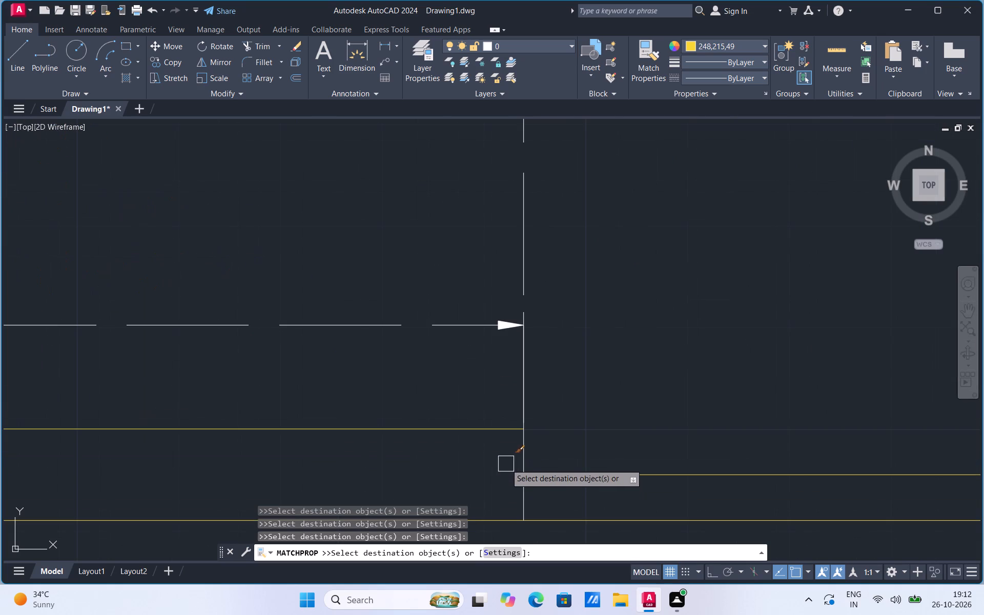
{"action": "left_click", "coordinate": [521, 452]}
Match the yellow properties onto the 43FTX49FT title above the plan.
{"action": "scroll", "coordinate": [624, 478], "scroll_direction": "down", "scroll_amount": 5}
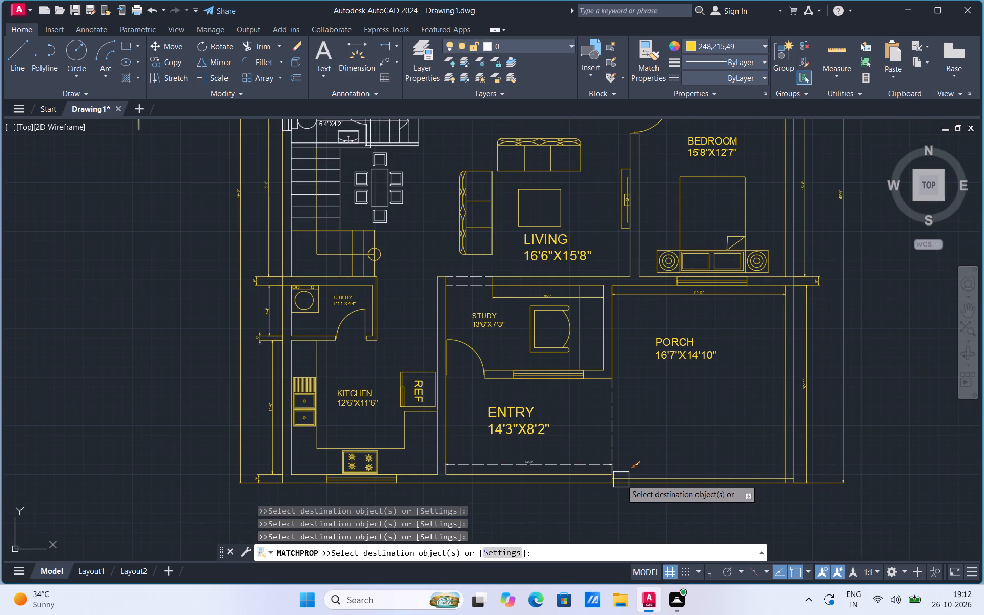
{"action": "scroll", "coordinate": [621, 480], "scroll_direction": "down", "scroll_amount": 3}
{"action": "scroll", "coordinate": [608, 373], "scroll_direction": "up", "scroll_amount": 2}
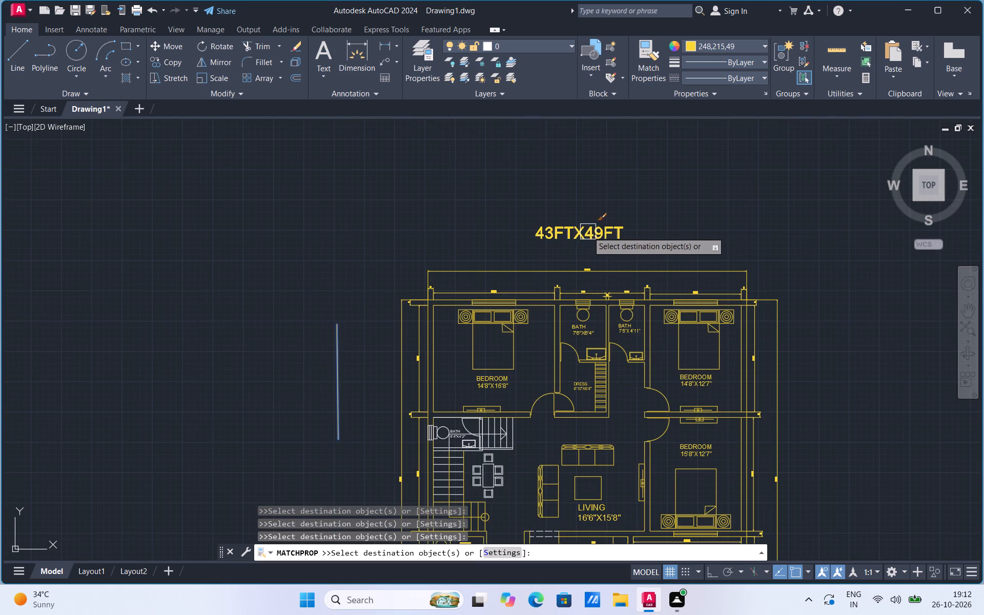
{"action": "left_click", "coordinate": [588, 232]}
{"action": "scroll", "coordinate": [555, 229], "scroll_direction": "down", "scroll_amount": 2}
{"action": "left_click", "coordinate": [520, 216]}
Match the yellow properties onto the window and the toilet's tank and bowl in BATH 6'4"X4'2".
{"action": "scroll", "coordinate": [546, 302], "scroll_direction": "up", "scroll_amount": 3}
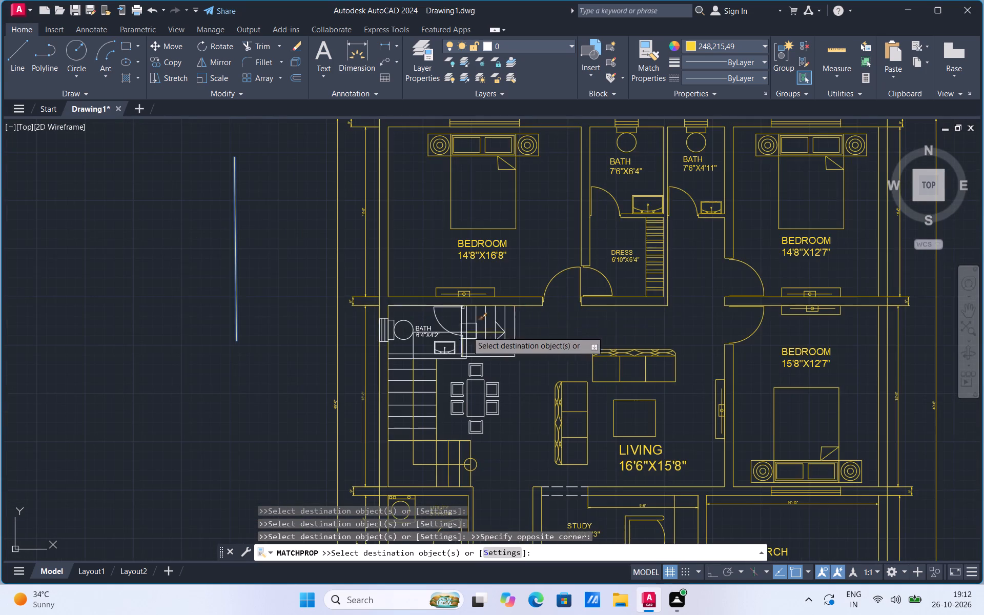
{"action": "scroll", "coordinate": [439, 312], "scroll_direction": "up", "scroll_amount": 2}
{"action": "left_click", "coordinate": [381, 297]}
{"action": "left_click", "coordinate": [327, 340]}
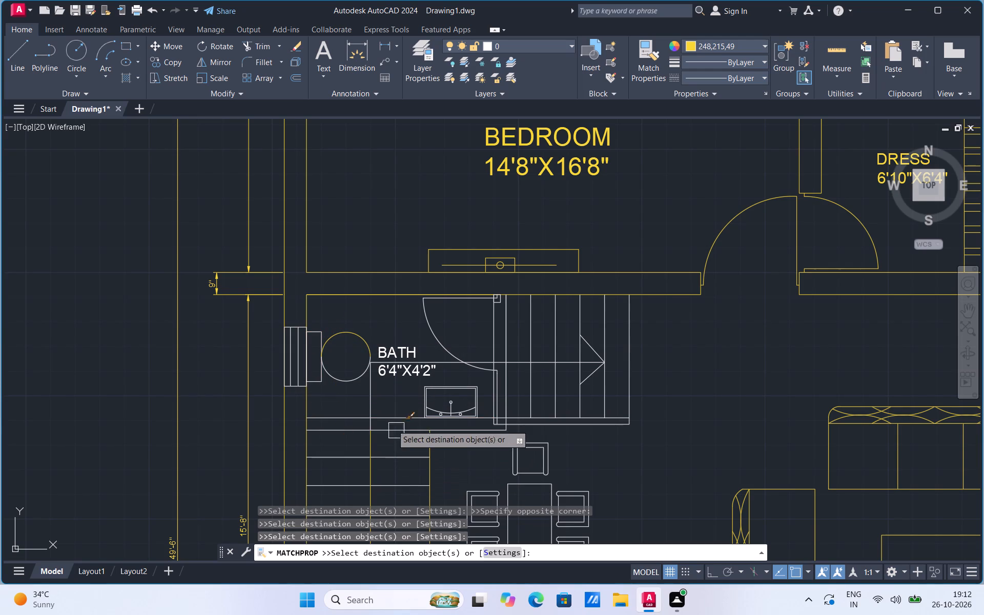
{"action": "left_click", "coordinate": [296, 367]}
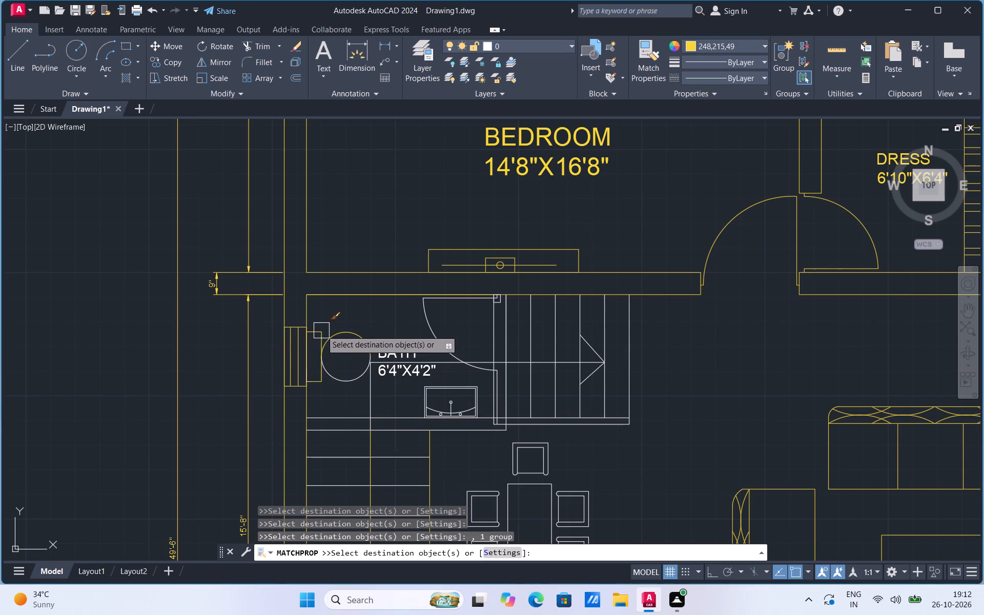
{"action": "scroll", "coordinate": [333, 394], "scroll_direction": "up", "scroll_amount": 2}
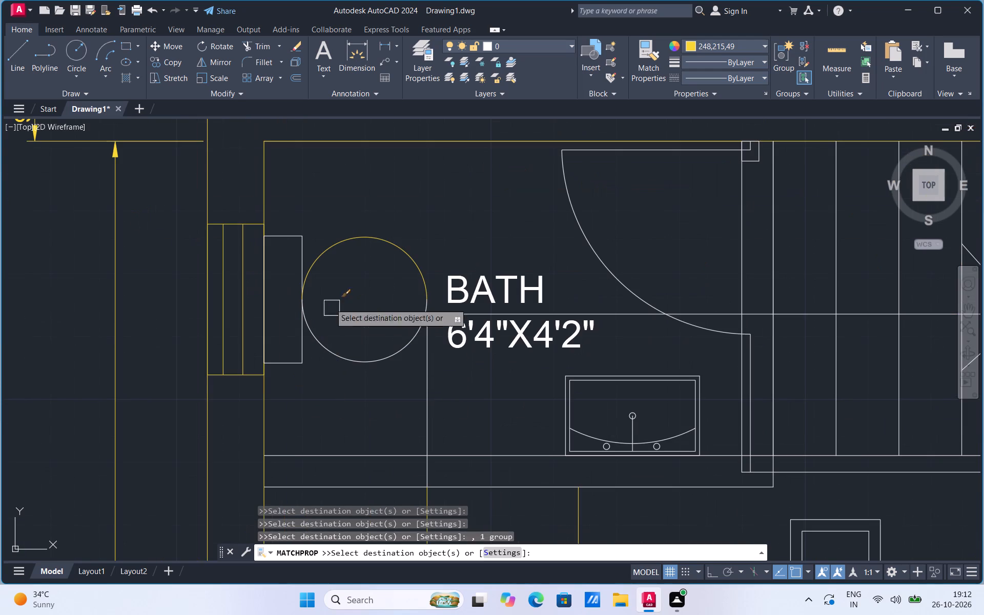
{"action": "left_click", "coordinate": [296, 242]}
{"action": "left_click", "coordinate": [332, 356]}
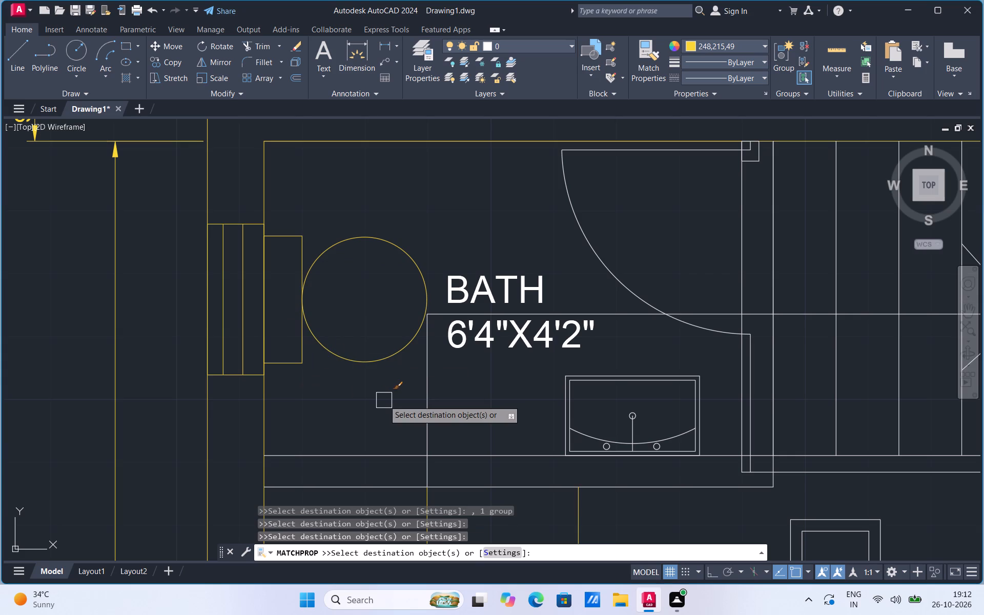
Match the yellow properties onto the BATH 6'4"X4'2" label, its washbasin, door and the wall line beside the door.
{"action": "left_click", "coordinate": [521, 278]}
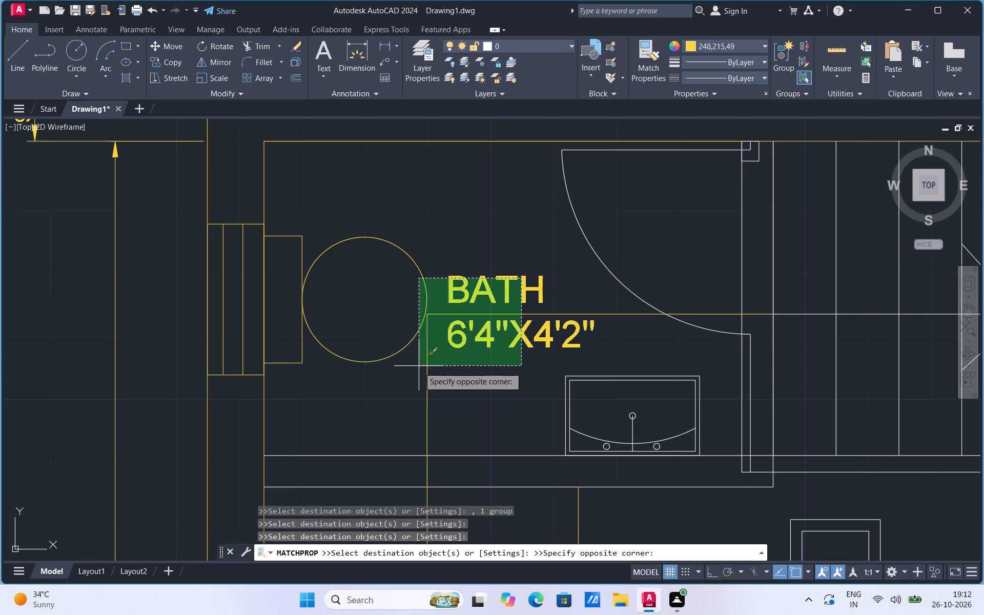
{"action": "left_click", "coordinate": [417, 385]}
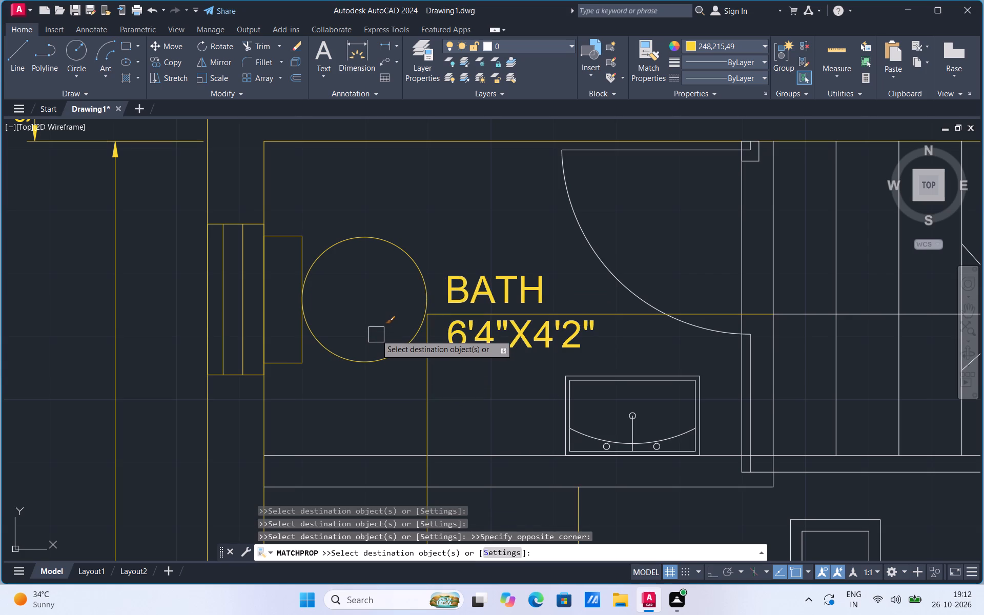
{"action": "scroll", "coordinate": [404, 257], "scroll_direction": "down", "scroll_amount": 1}
{"action": "left_click", "coordinate": [573, 339]}
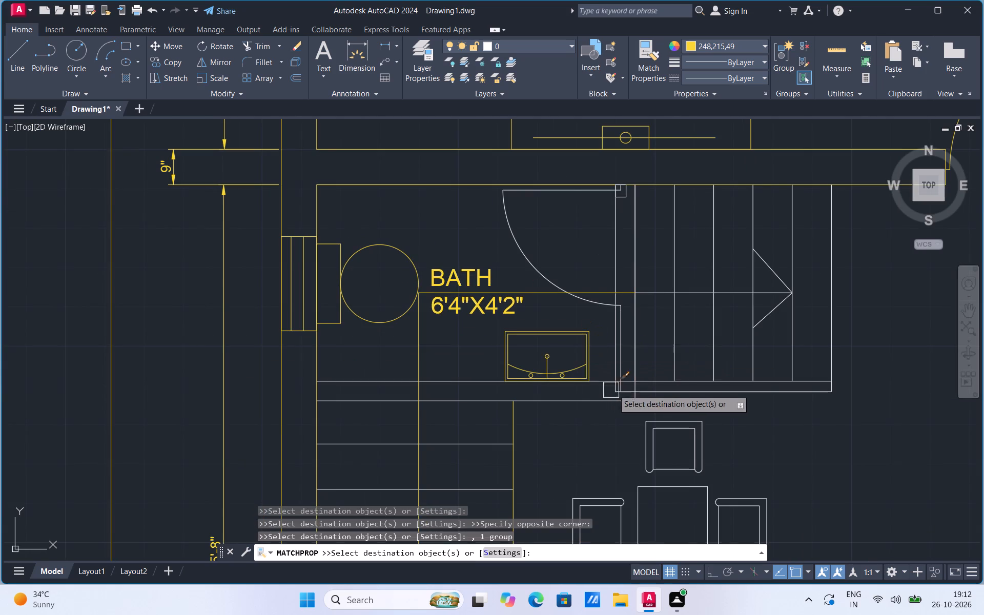
{"action": "left_click", "coordinate": [585, 306]}
{"action": "left_click", "coordinate": [619, 232]}
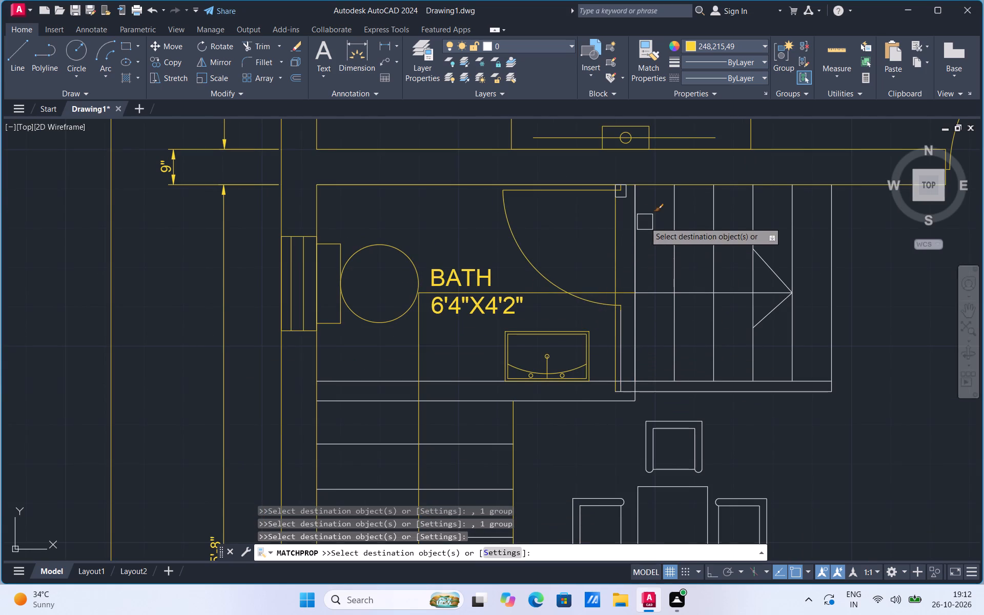
Match the yellow properties onto the vertical stair treads beside the bath, the stair's centre line and the upper arrowhead line.
{"action": "left_click", "coordinate": [638, 227]}
{"action": "left_click", "coordinate": [675, 250]}
{"action": "left_click", "coordinate": [709, 252]}
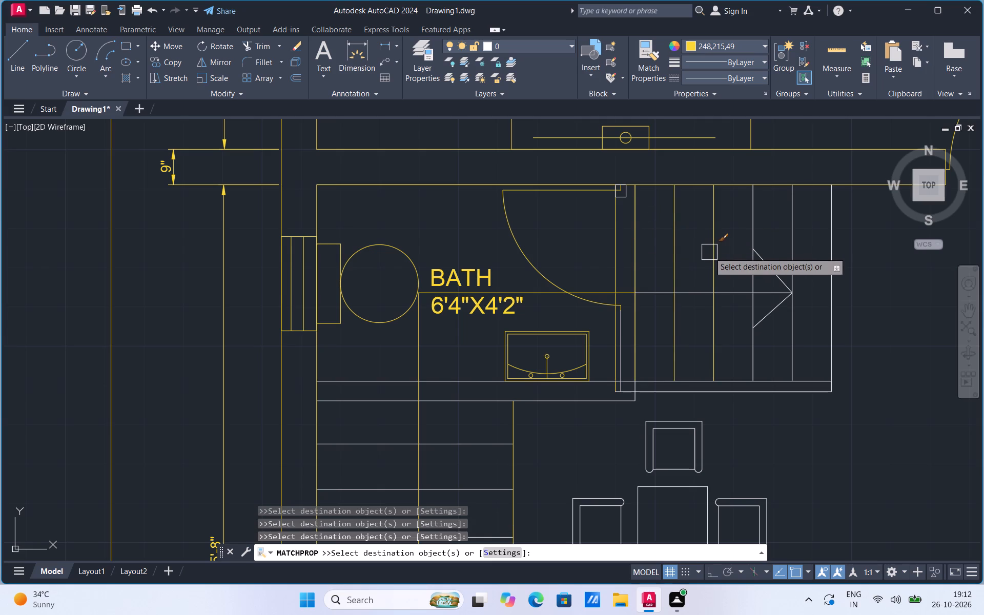
{"action": "left_click", "coordinate": [751, 233]}
{"action": "left_click", "coordinate": [792, 238]}
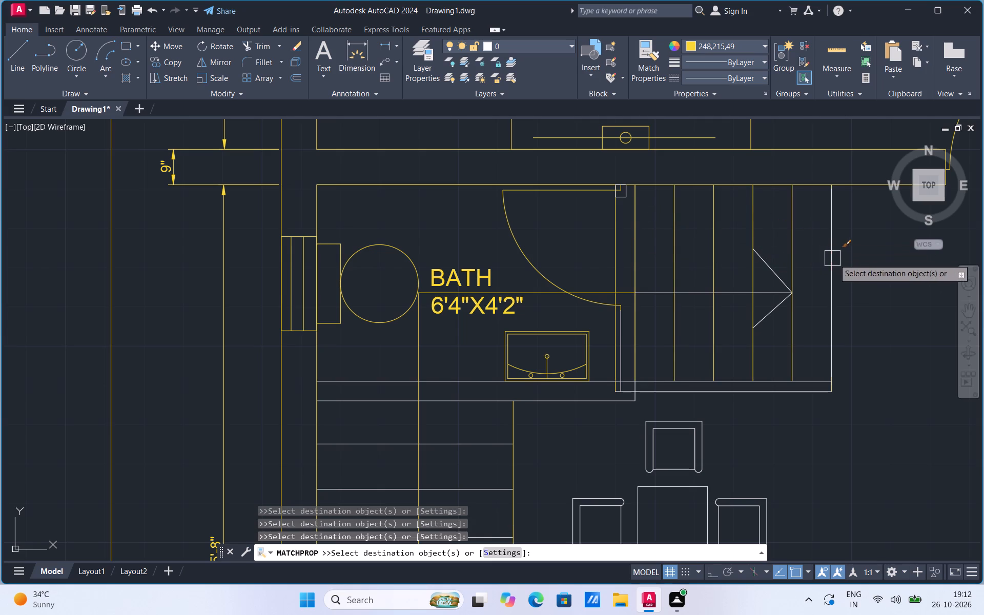
{"action": "left_click", "coordinate": [830, 268]}
{"action": "left_click", "coordinate": [720, 289]}
{"action": "left_click", "coordinate": [770, 266]}
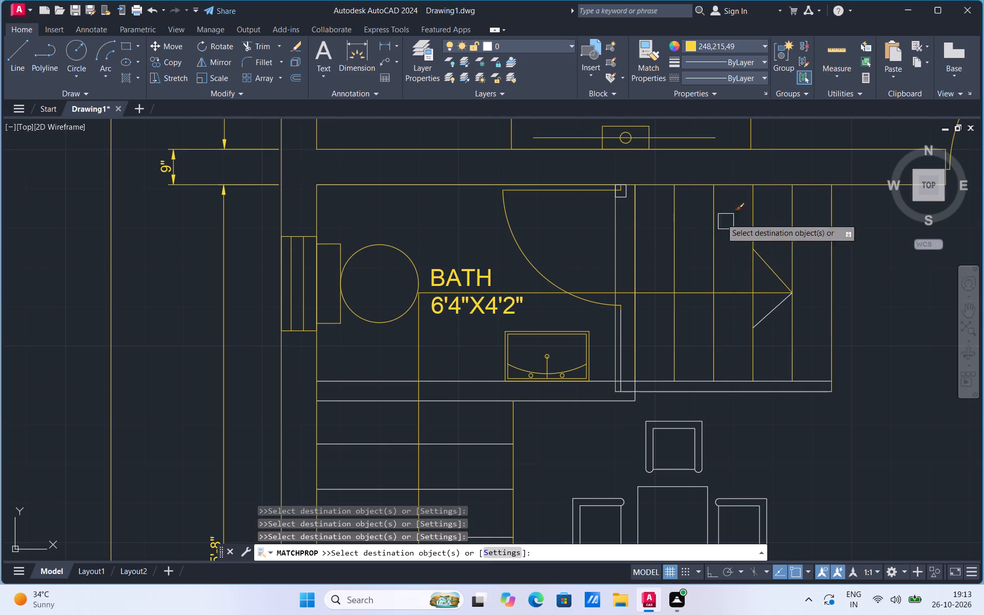
Match the yellow properties onto the bath's door jamb, both lines of its lower wall and the first stair tread below it.
{"action": "scroll", "coordinate": [633, 189], "scroll_direction": "up", "scroll_amount": 2}
{"action": "left_click", "coordinate": [610, 205]}
{"action": "scroll", "coordinate": [603, 192], "scroll_direction": "down", "scroll_amount": 2}
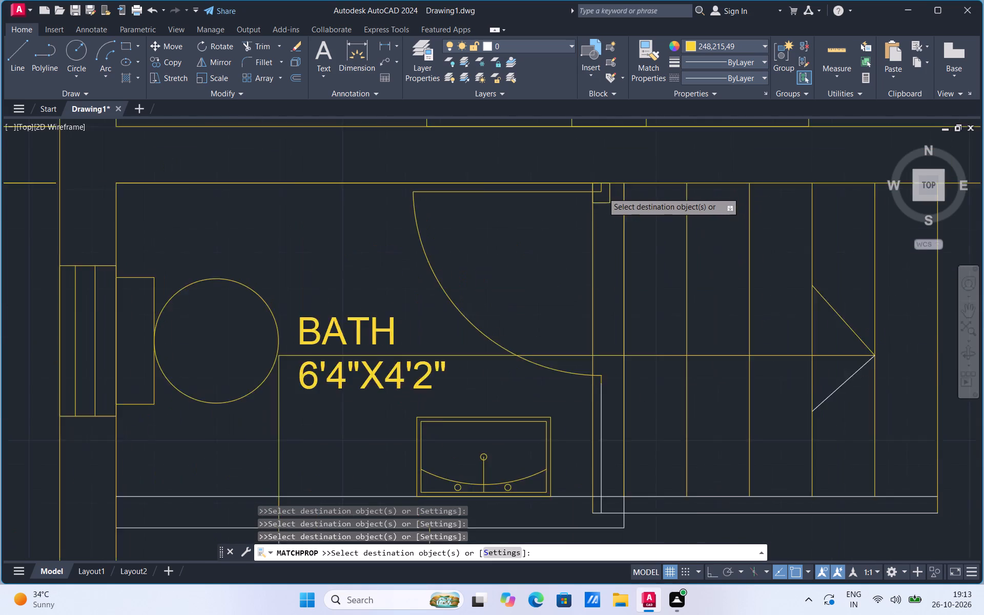
{"action": "left_click", "coordinate": [449, 382]}
{"action": "left_click", "coordinate": [449, 400]}
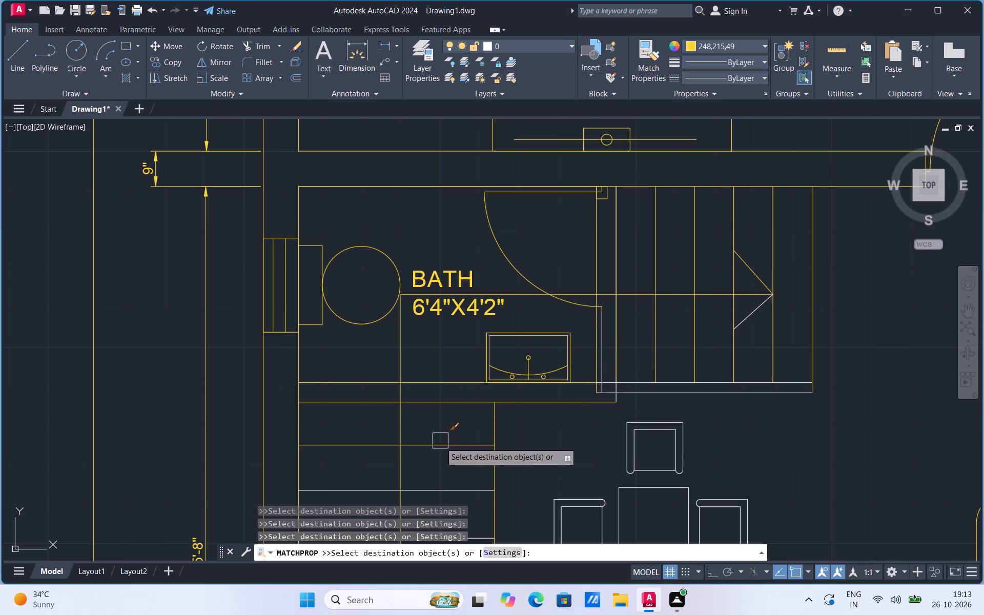
{"action": "left_click", "coordinate": [441, 447]}
Match the yellow properties onto the remaining wall lines between bath and stairs, the stair's lower edge lines and the lower arrowhead line.
{"action": "scroll", "coordinate": [639, 377], "scroll_direction": "up", "scroll_amount": 1}
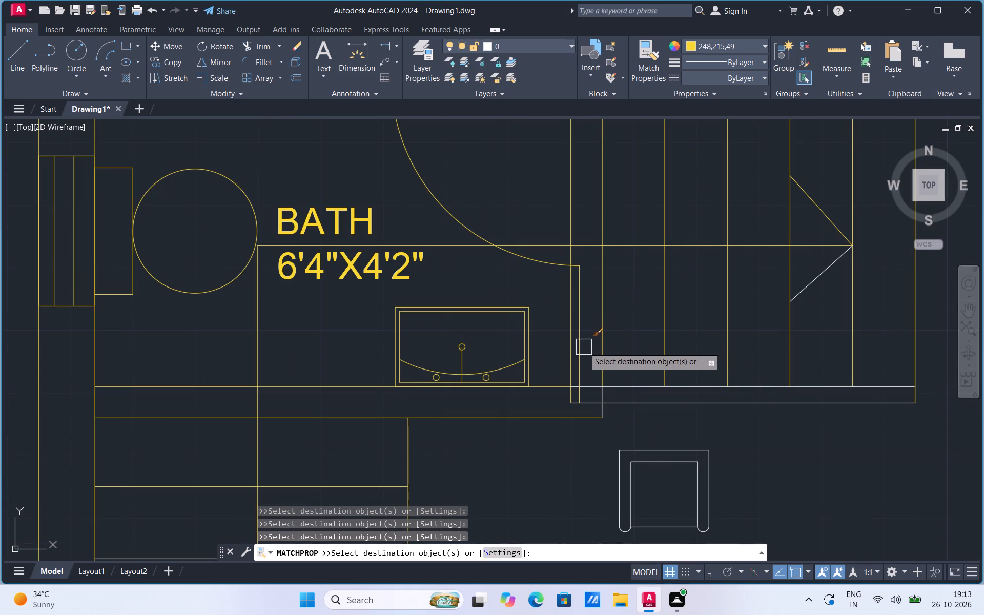
{"action": "left_click", "coordinate": [583, 347]}
{"action": "left_click", "coordinate": [626, 395]}
{"action": "left_click", "coordinate": [629, 381]}
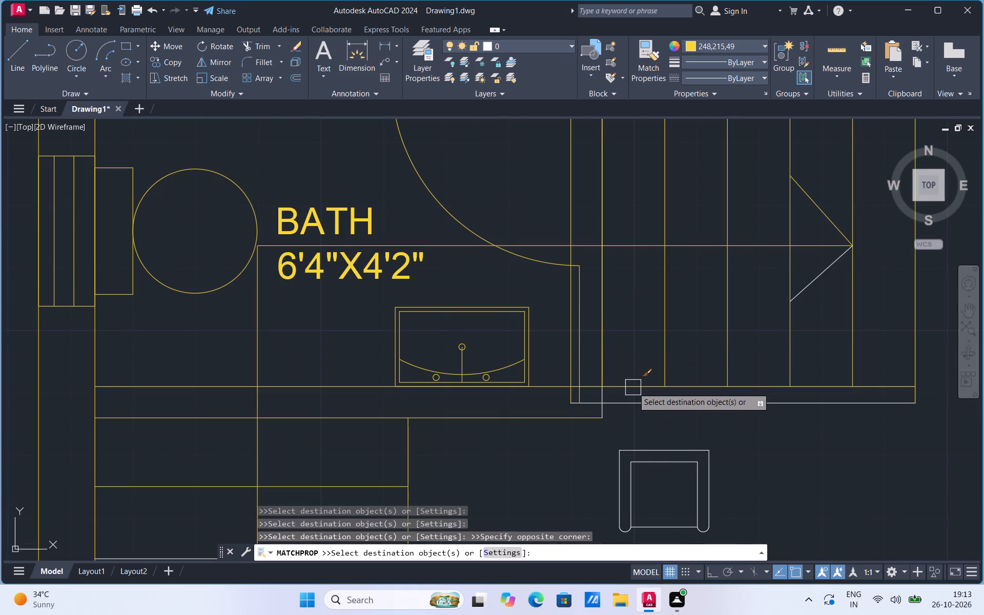
{"action": "left_click", "coordinate": [633, 387]}
{"action": "left_click", "coordinate": [632, 402]}
{"action": "left_click", "coordinate": [811, 286]}
{"action": "scroll", "coordinate": [614, 255], "scroll_direction": "down", "scroll_amount": 2}
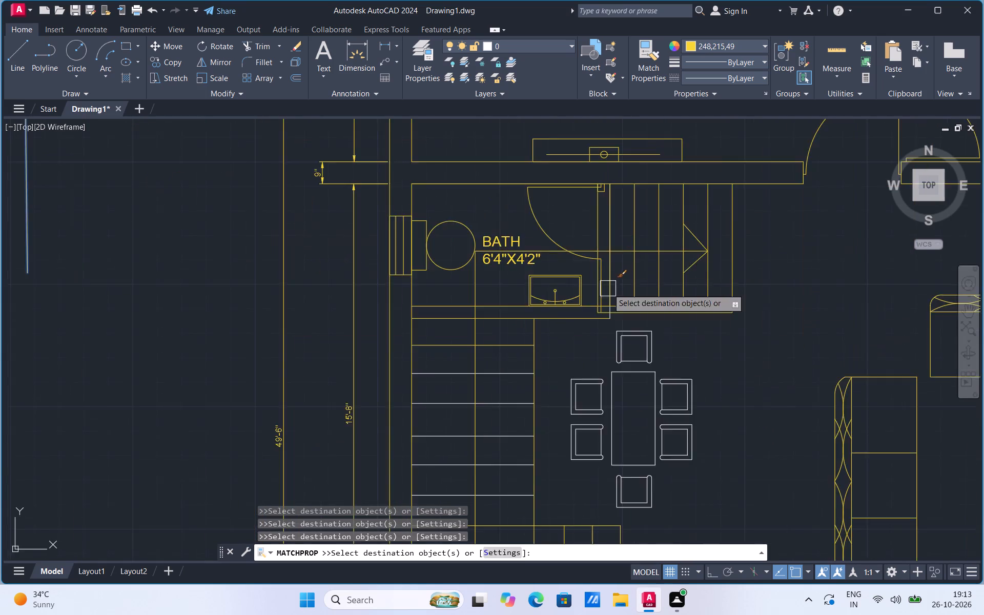
{"action": "scroll", "coordinate": [607, 289], "scroll_direction": "up", "scroll_amount": 3}
{"action": "left_click", "coordinate": [613, 371]}
{"action": "scroll", "coordinate": [575, 248], "scroll_direction": "down", "scroll_amount": 2}
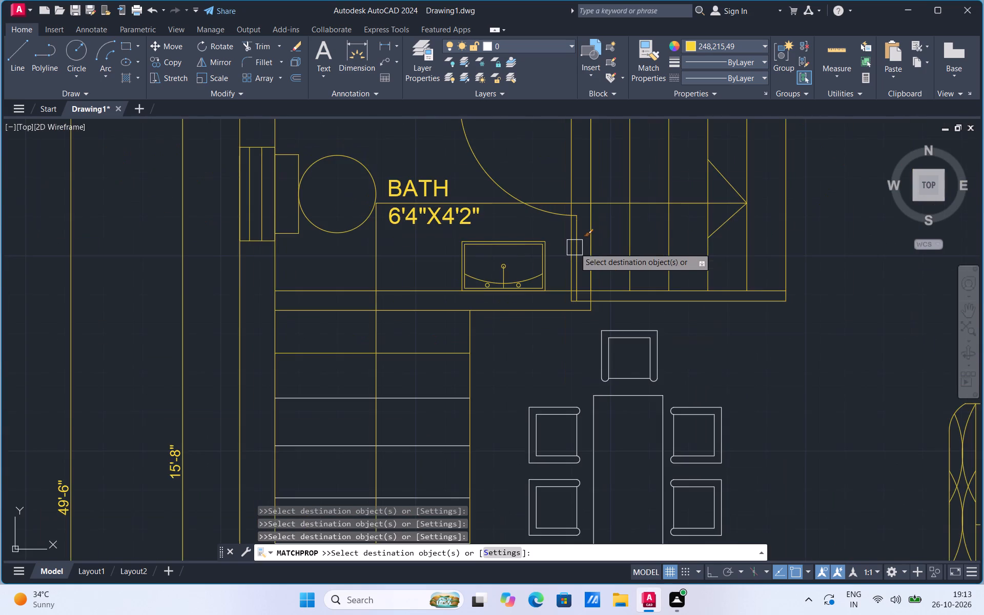
Match the yellow properties onto the five remaining white treads of the long stair flight below the bath.
{"action": "scroll", "coordinate": [550, 245], "scroll_direction": "down", "scroll_amount": 2}
{"action": "scroll", "coordinate": [487, 358], "scroll_direction": "up", "scroll_amount": 2}
{"action": "left_click", "coordinate": [508, 325]}
{"action": "left_click", "coordinate": [505, 369]}
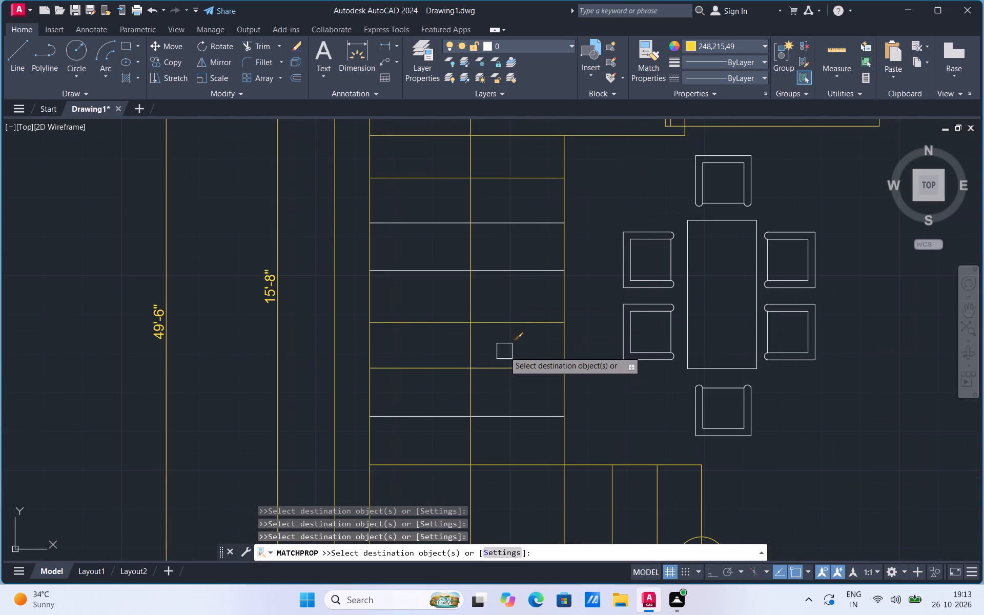
{"action": "left_click", "coordinate": [505, 271]}
{"action": "left_click", "coordinate": [520, 224]}
{"action": "left_click", "coordinate": [508, 417]}
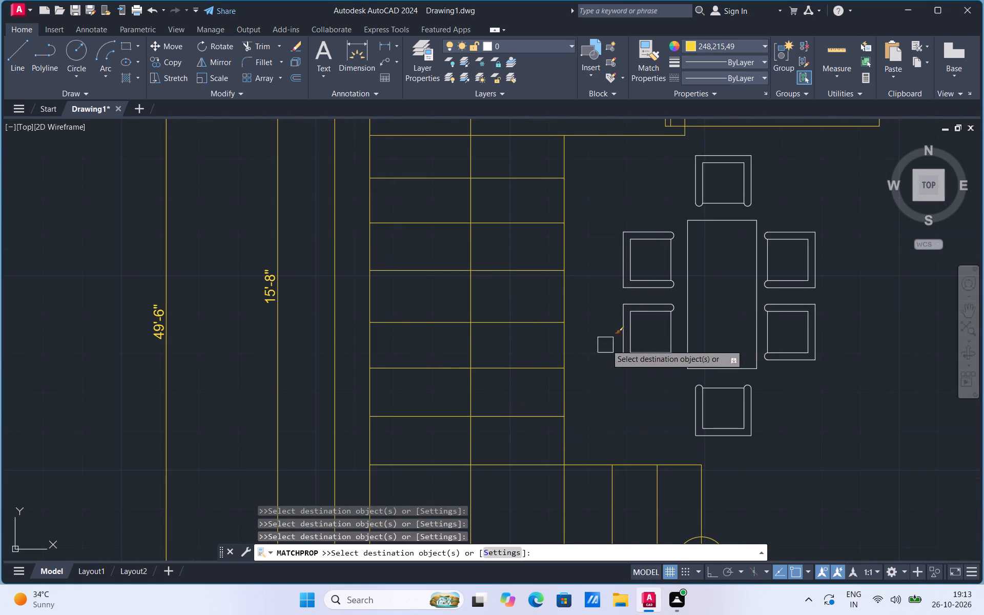
Match the yellow properties onto the dining table and its six chairs, and end the property matching.
{"action": "left_click", "coordinate": [628, 338]}
{"action": "left_click", "coordinate": [652, 271]}
{"action": "left_click", "coordinate": [634, 291]}
{"action": "left_click", "coordinate": [685, 245]}
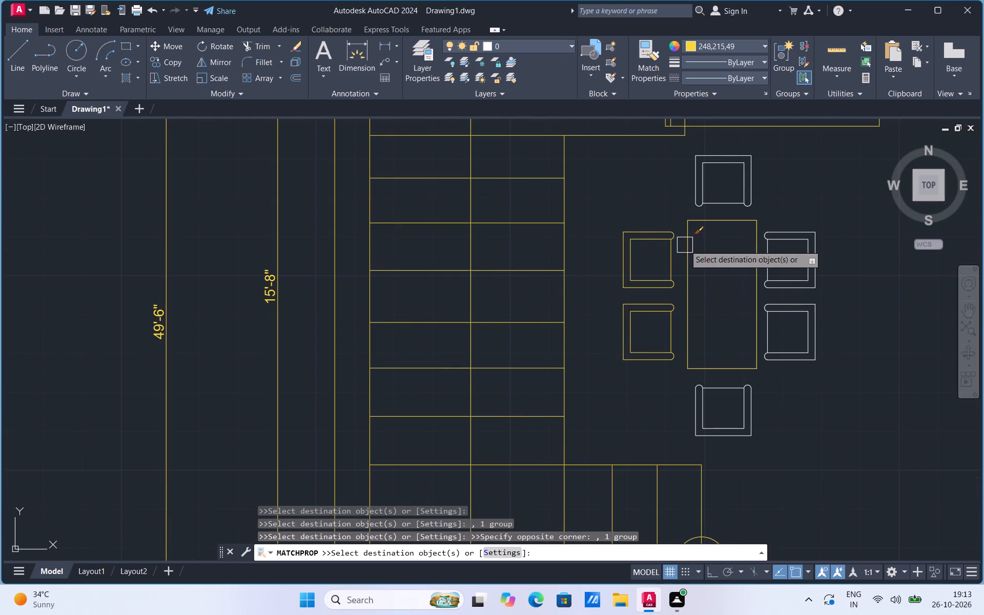
{"action": "left_click", "coordinate": [716, 197]}
{"action": "left_click", "coordinate": [765, 240]}
{"action": "left_click", "coordinate": [774, 332]}
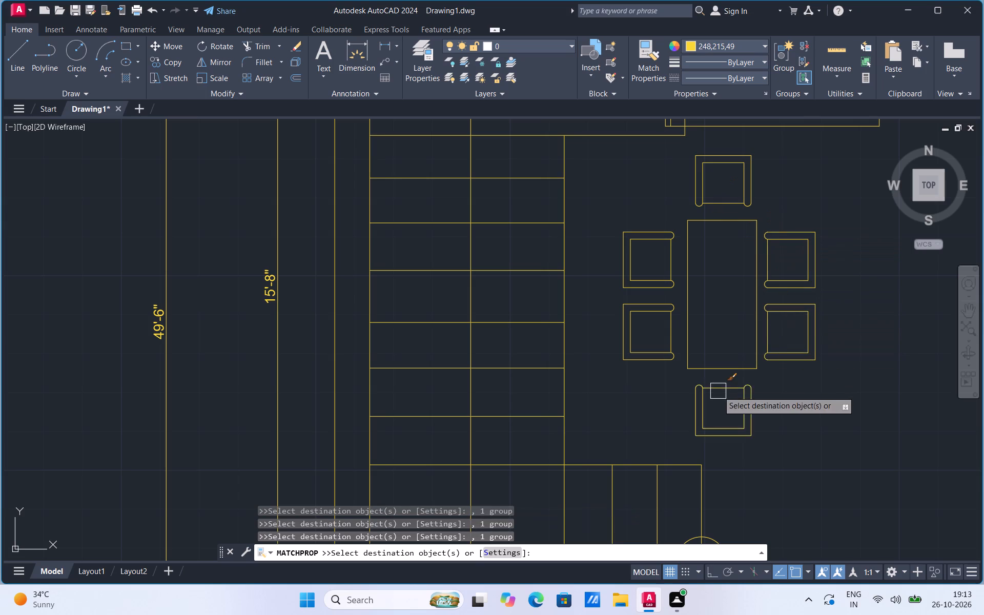
{"action": "left_click", "coordinate": [718, 391]}
{"action": "scroll", "coordinate": [512, 399], "scroll_direction": "down", "scroll_amount": 2}
{"action": "scroll", "coordinate": [559, 361], "scroll_direction": "down", "scroll_amount": 3}
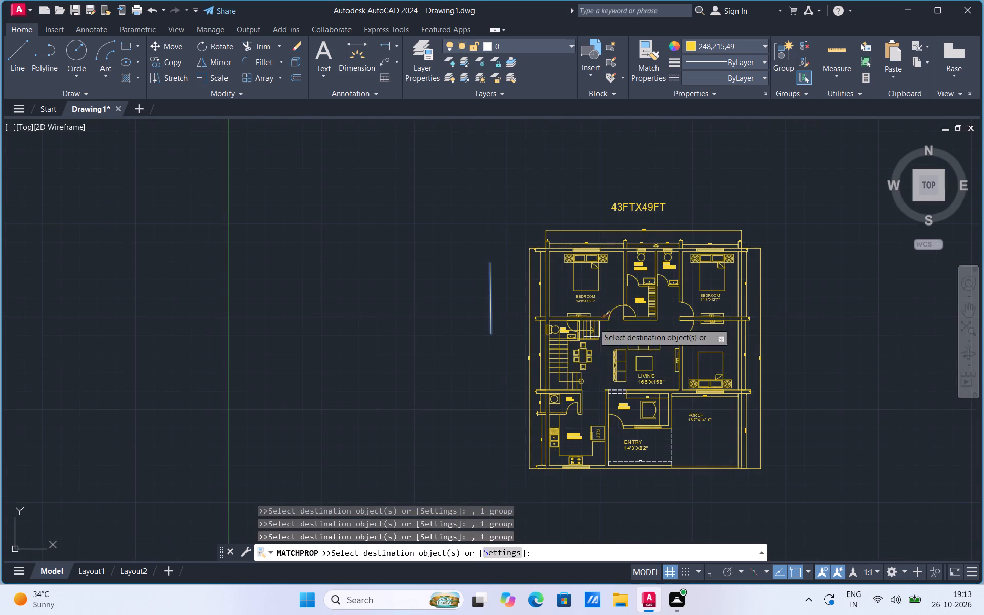
{"action": "scroll", "coordinate": [621, 299], "scroll_direction": "up", "scroll_amount": 1}
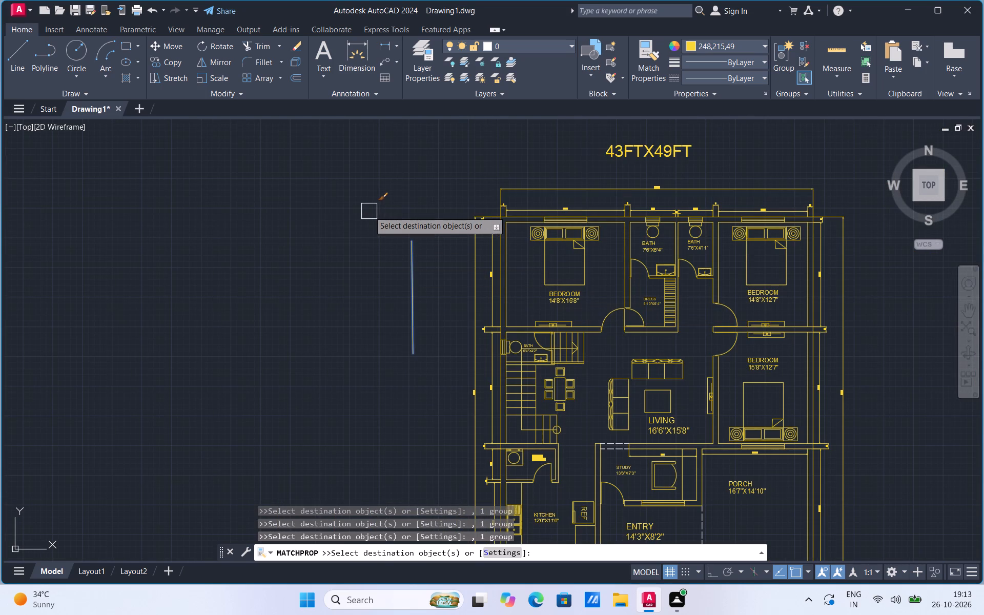
{"action": "key", "text": "Escape"}
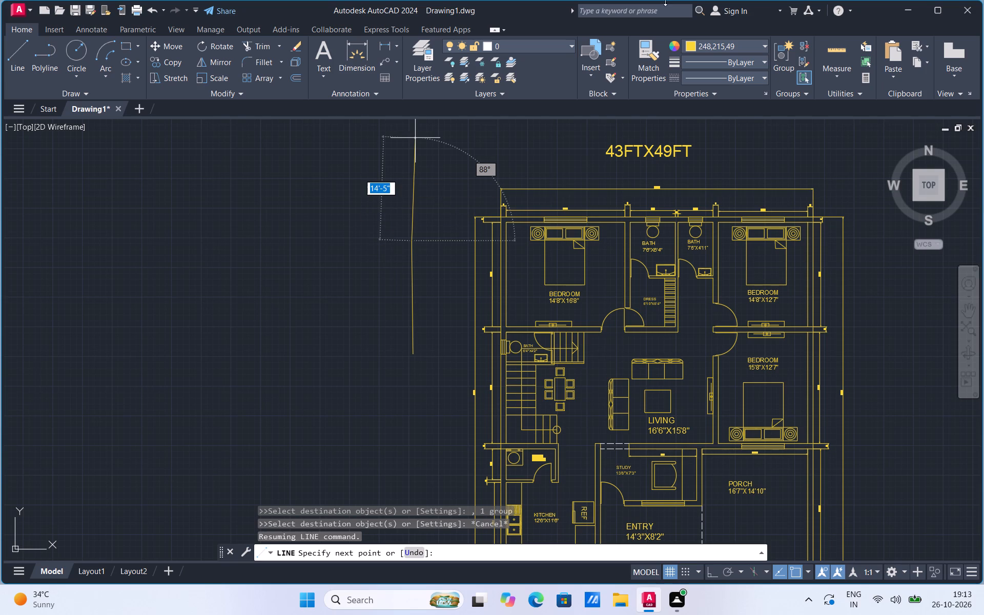
Set the current colour to orange 205,105,40 and draw a short sample line beside the yellow one outside the plan.
{"action": "left_click", "coordinate": [694, 42]}
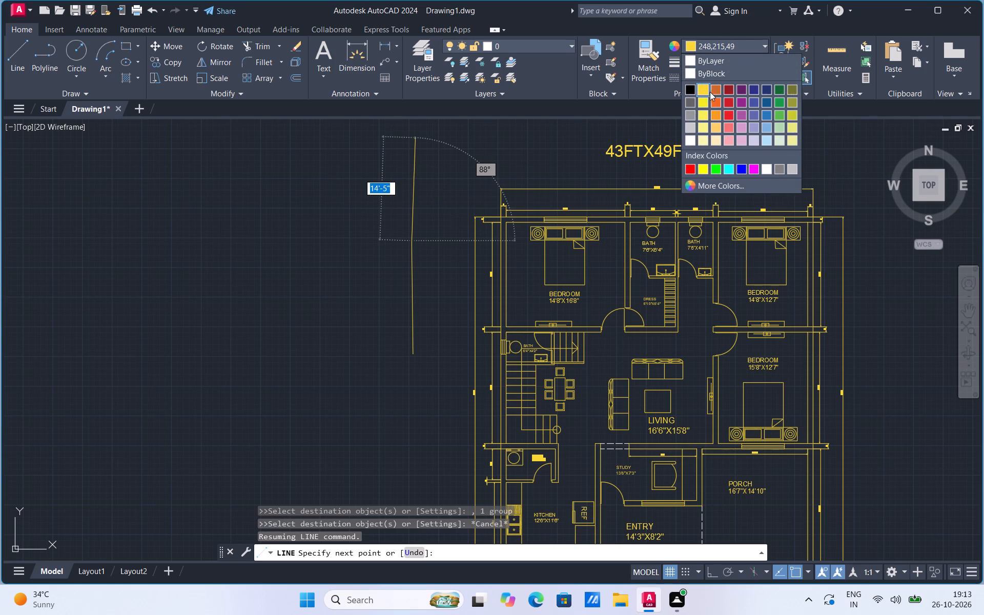
{"action": "left_click", "coordinate": [716, 92]}
{"action": "left_click", "coordinate": [9, 68]}
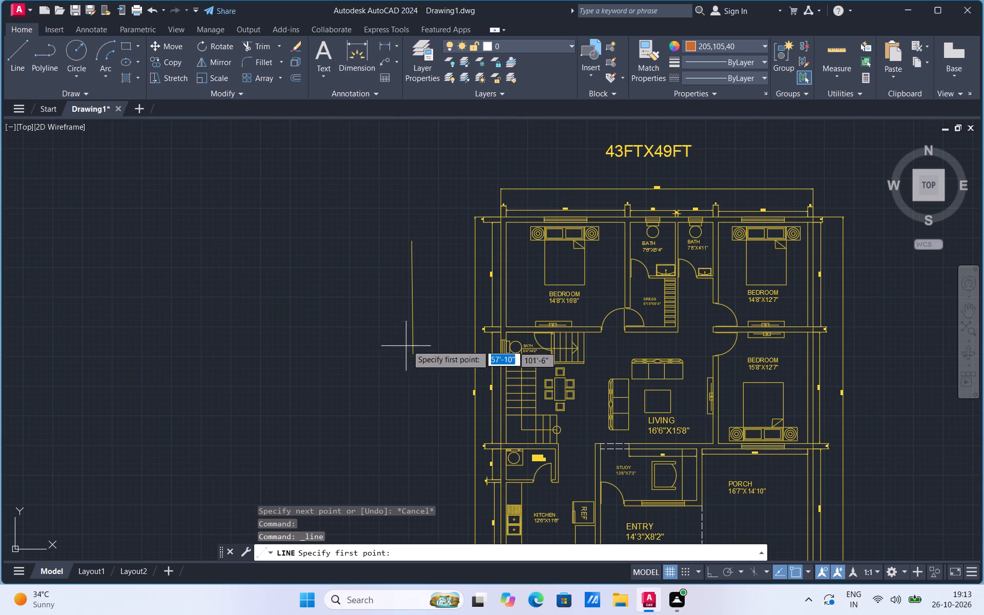
{"action": "left_click", "coordinate": [423, 350]}
{"action": "left_click", "coordinate": [429, 302]}
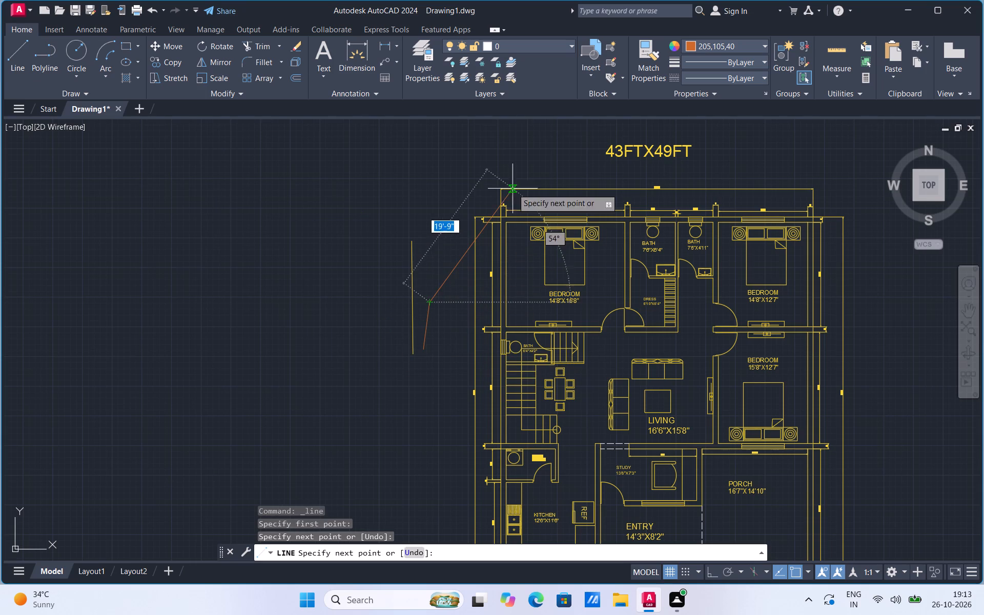
Match the orange line's properties onto the 43FTX49FT title, the 43'-10" overall dimension and the 6'-4", adjoining 9" and 16'-8" dimensions.
{"action": "left_click", "coordinate": [644, 77]}
{"action": "left_click", "coordinate": [427, 309]}
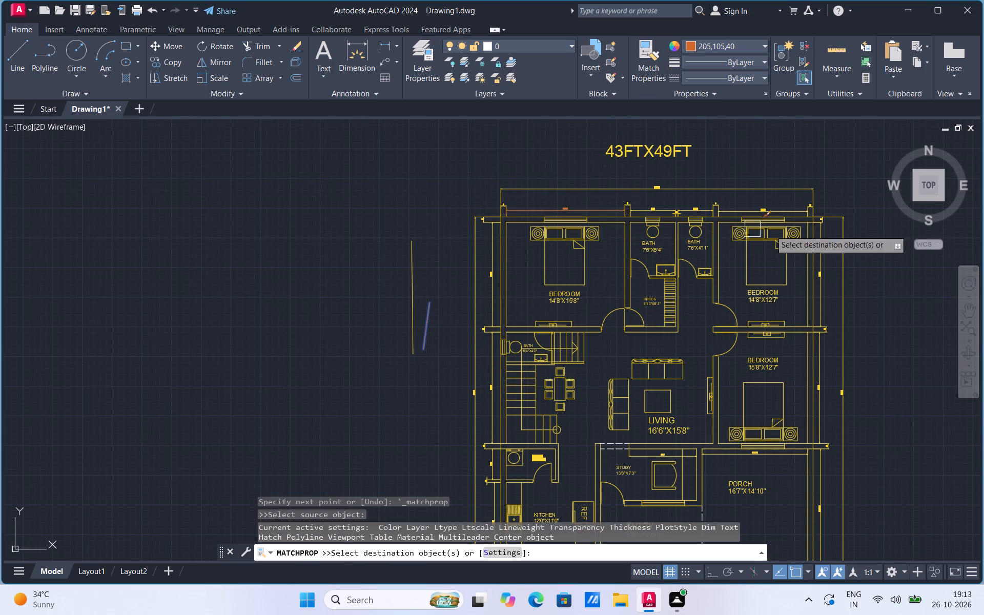
{"action": "scroll", "coordinate": [766, 152], "scroll_direction": "up", "scroll_amount": 2}
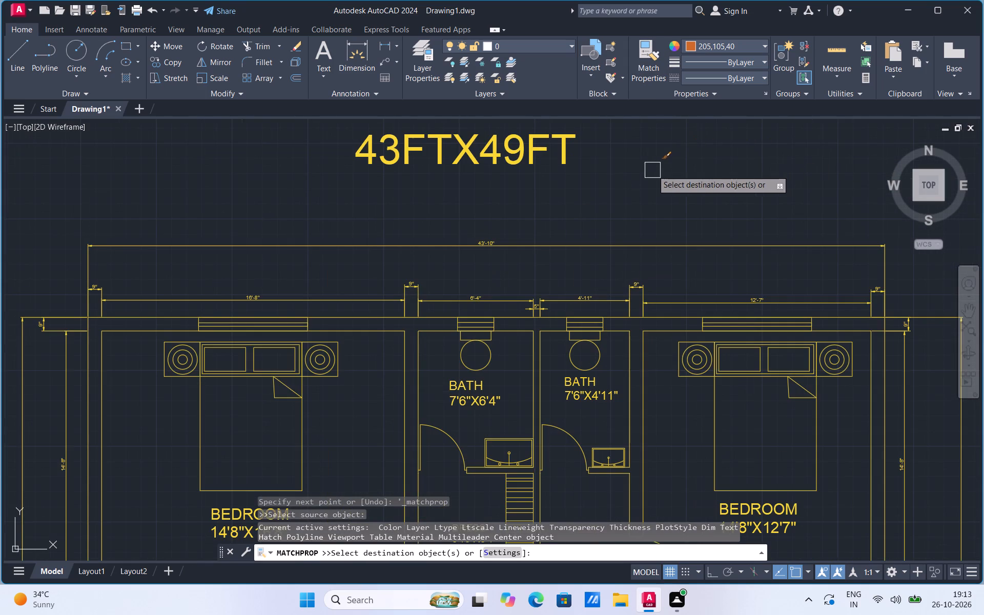
{"action": "left_click", "coordinate": [553, 159]}
{"action": "left_click_drag", "start_coordinate": [577, 143], "coordinate": [563, 154]}
{"action": "left_click_drag", "start_coordinate": [563, 154], "coordinate": [537, 258]}
{"action": "left_click", "coordinate": [537, 258]}
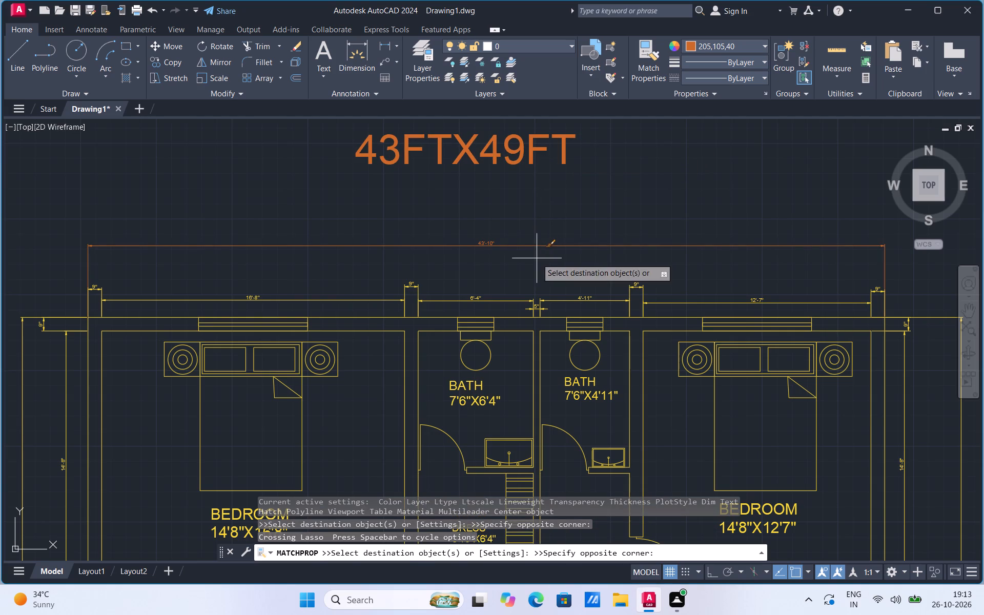
{"action": "left_click", "coordinate": [489, 305]}
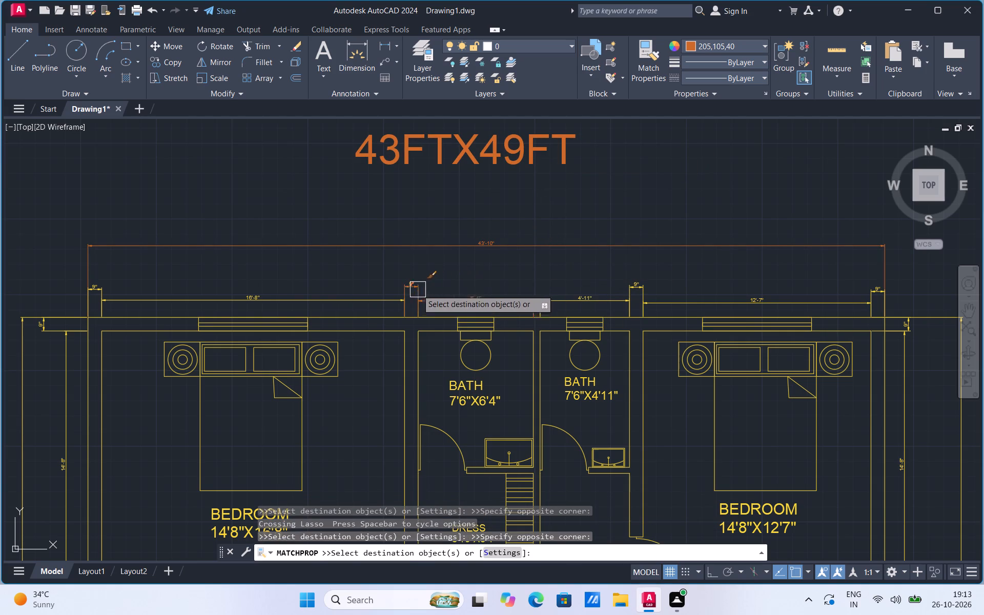
{"action": "left_click_drag", "start_coordinate": [413, 286], "coordinate": [386, 295]}
{"action": "left_click", "coordinate": [386, 295]}
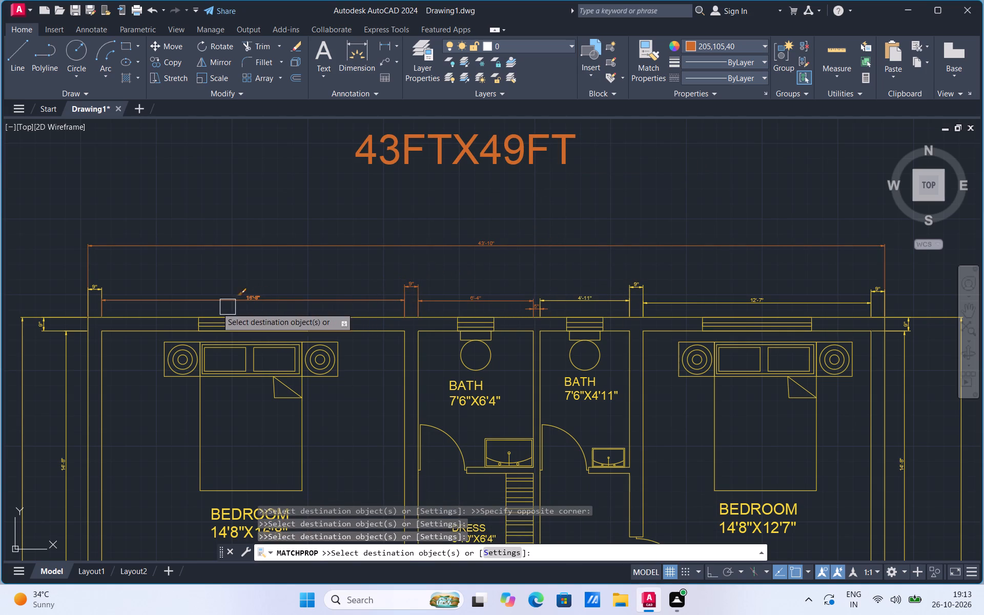
Match the orange properties onto the north-west corner's two 9" dimensions, the west 14'-8" dimension and the overall west-side dimension.
{"action": "left_click_drag", "start_coordinate": [39, 329], "coordinate": [43, 334]}
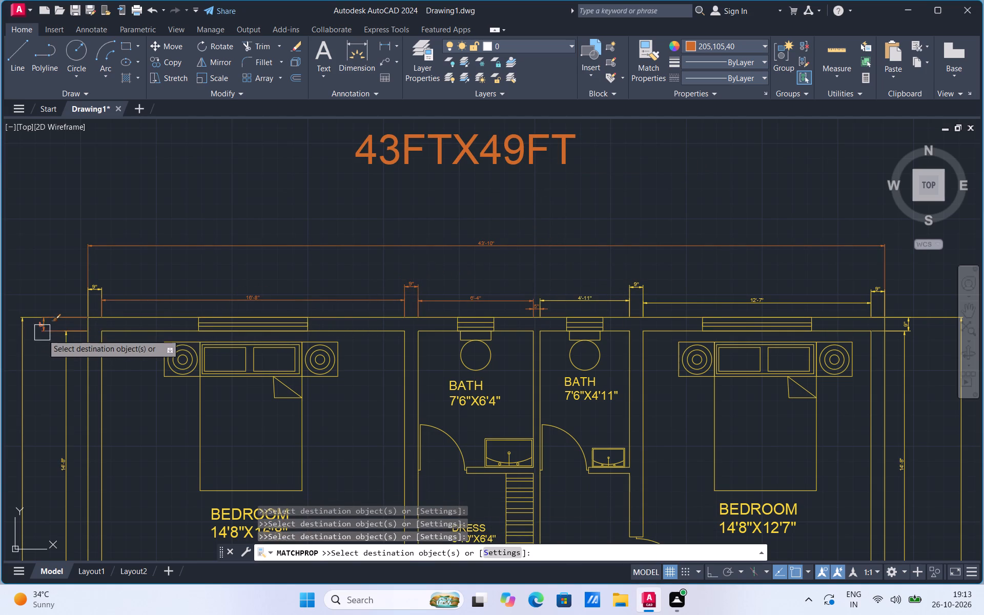
{"action": "left_click_drag", "start_coordinate": [43, 334], "coordinate": [58, 366]}
{"action": "double_click", "coordinate": [58, 366]}
{"action": "left_click_drag", "start_coordinate": [23, 362], "coordinate": [103, 280]}
{"action": "left_click_drag", "start_coordinate": [103, 280], "coordinate": [115, 330]}
Match the orange properties onto the north-west bedroom's outer wall lines, window, double bed and the wall lines shared with the bath.
{"action": "left_click", "coordinate": [115, 330]}
{"action": "left_click", "coordinate": [129, 315]}
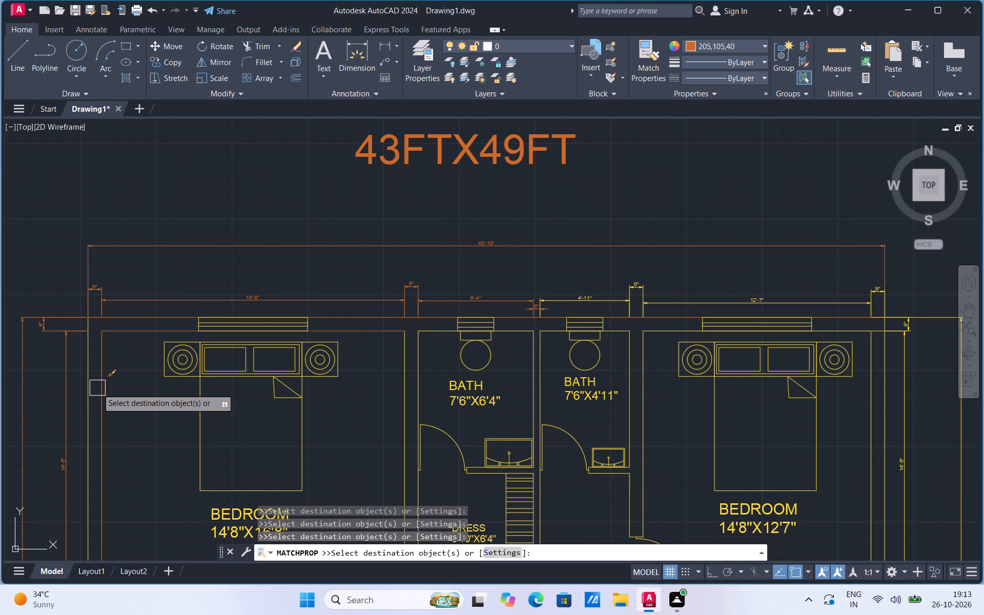
{"action": "left_click_drag", "start_coordinate": [97, 388], "coordinate": [85, 386]}
{"action": "left_click_drag", "start_coordinate": [85, 386], "coordinate": [178, 371]}
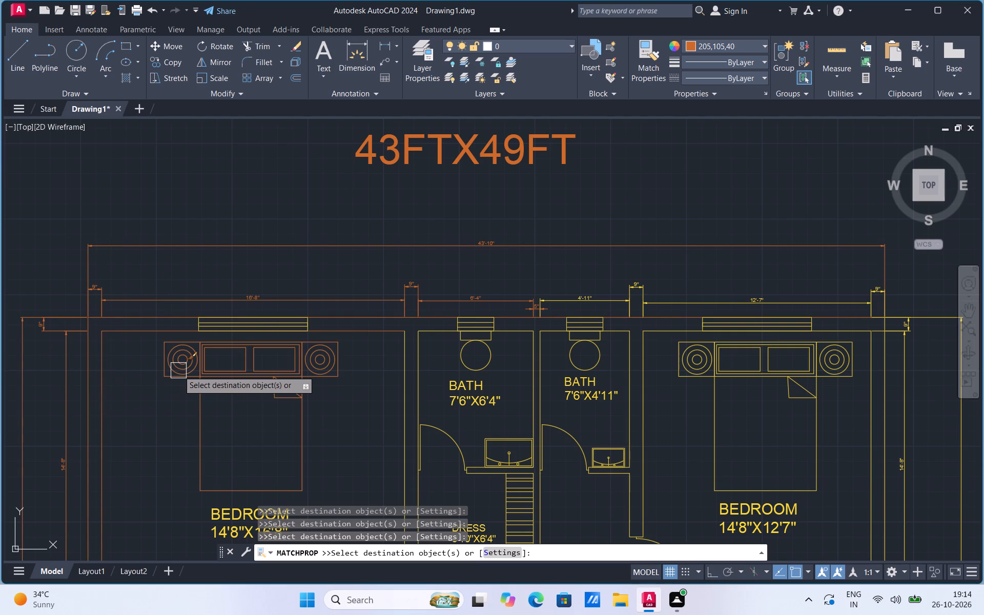
{"action": "left_click_drag", "start_coordinate": [233, 327], "coordinate": [216, 353]}
{"action": "left_click", "coordinate": [216, 353]}
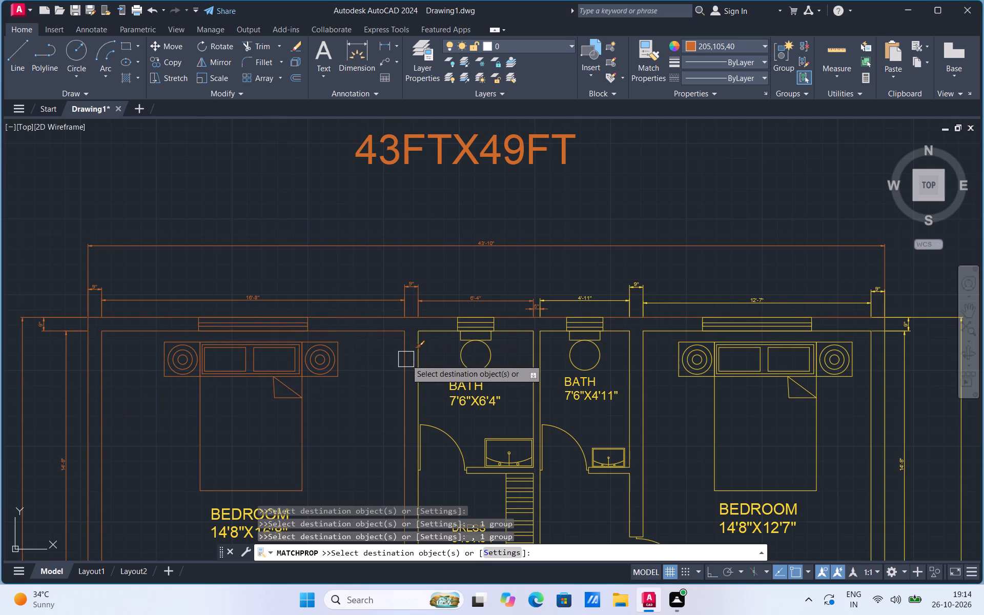
{"action": "left_click_drag", "start_coordinate": [406, 359], "coordinate": [426, 363]}
{"action": "left_click", "coordinate": [426, 363]}
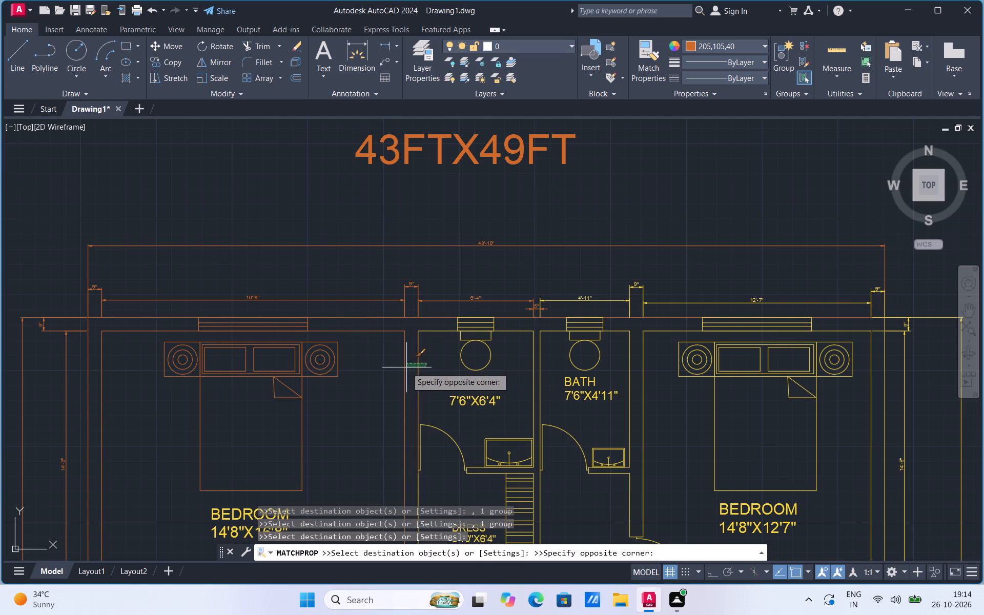
{"action": "left_click", "coordinate": [406, 367]}
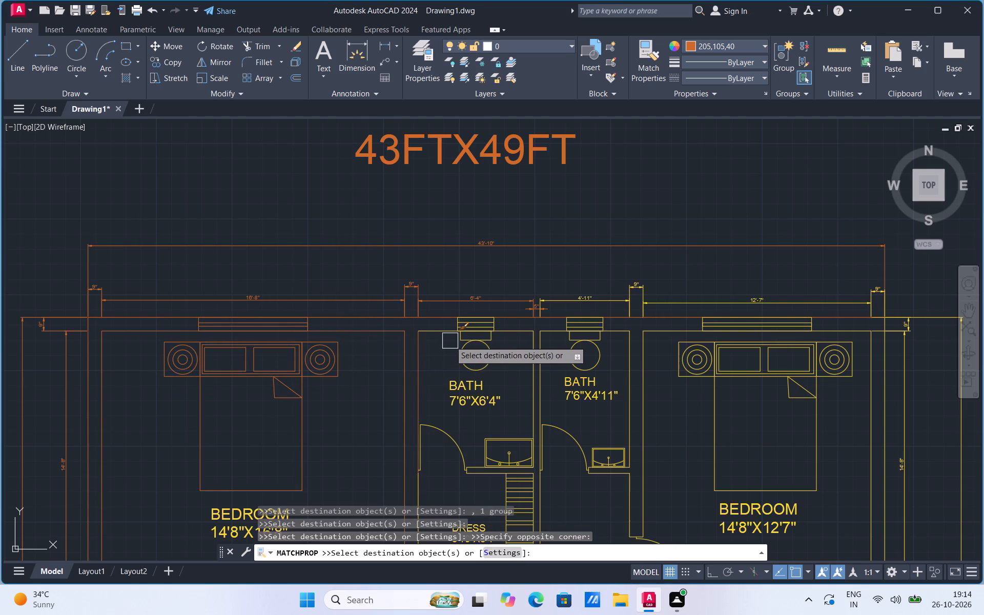
Match the orange properties onto the 7'6"X6'4" bath's inner wall line, window, toilet, label, door and both partition lines.
{"action": "left_click", "coordinate": [447, 332]}
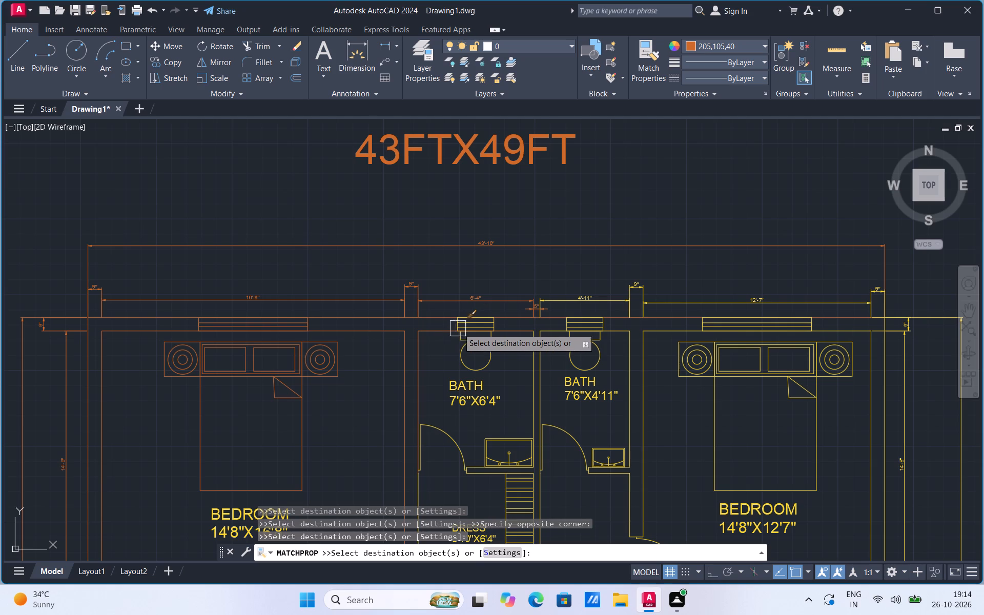
{"action": "left_click", "coordinate": [482, 320]}
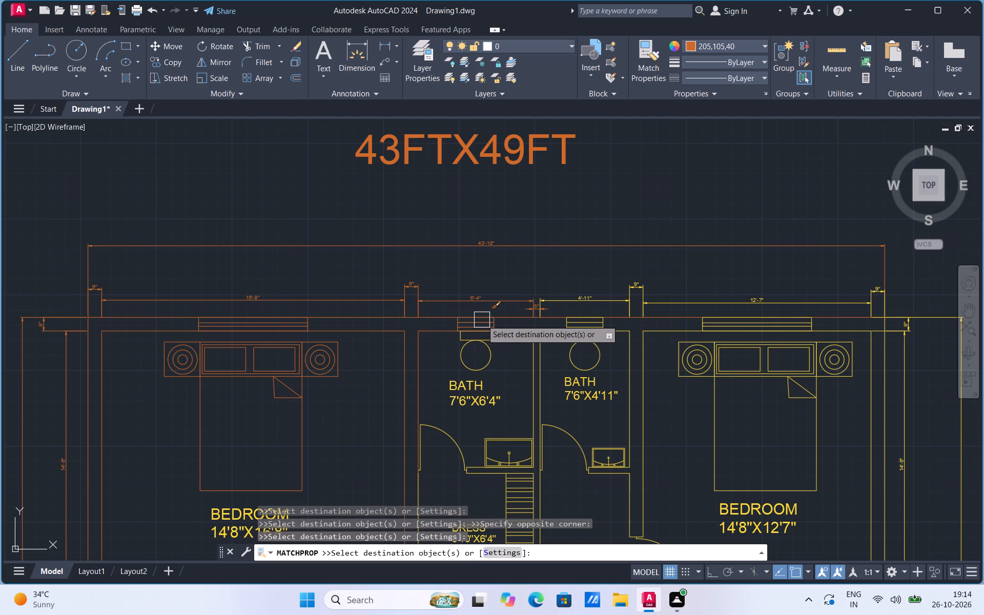
{"action": "left_click", "coordinate": [495, 334]}
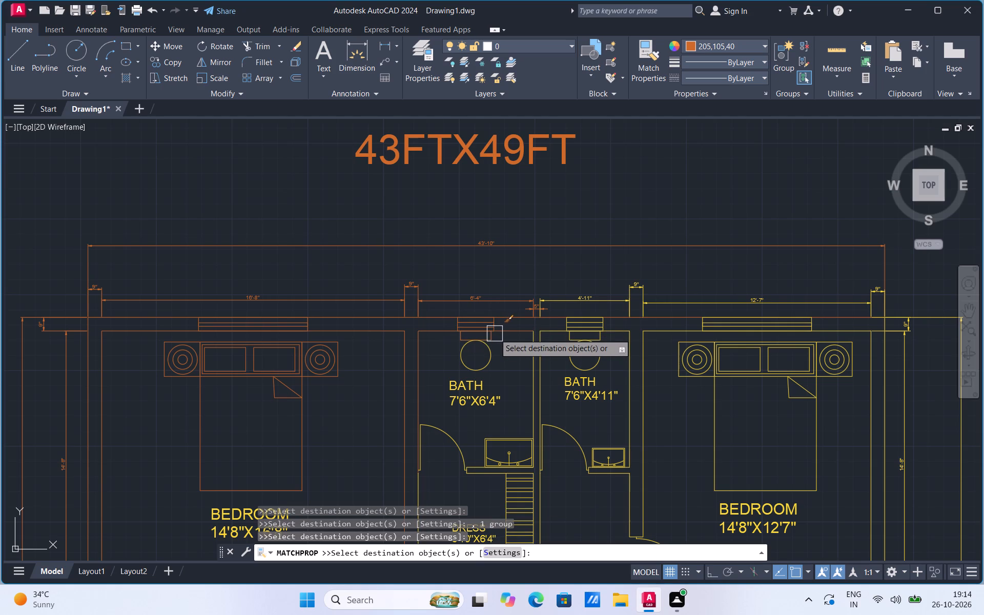
{"action": "left_click", "coordinate": [495, 346]}
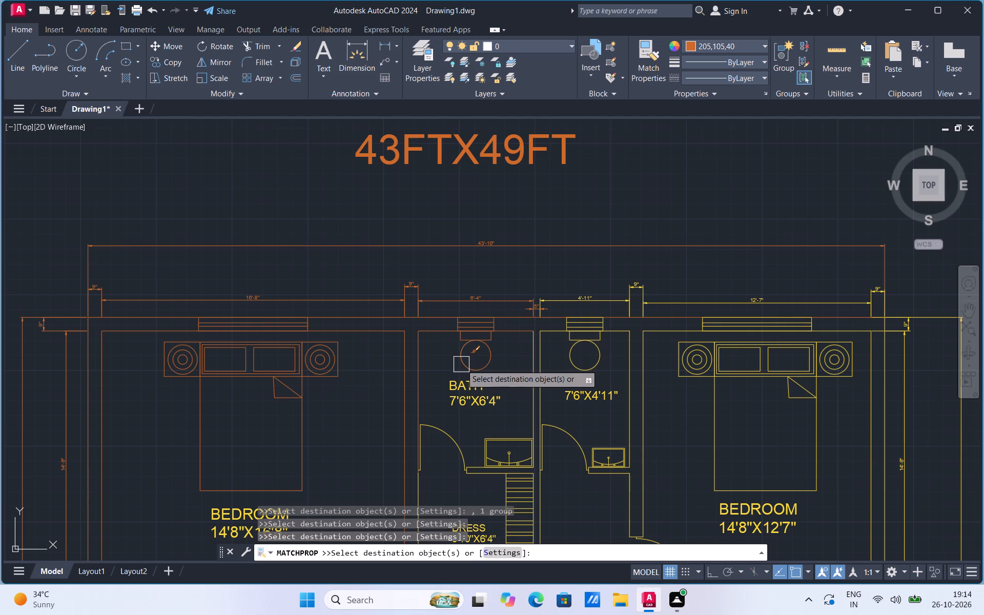
{"action": "left_click", "coordinate": [460, 364]}
{"action": "left_click", "coordinate": [461, 386]}
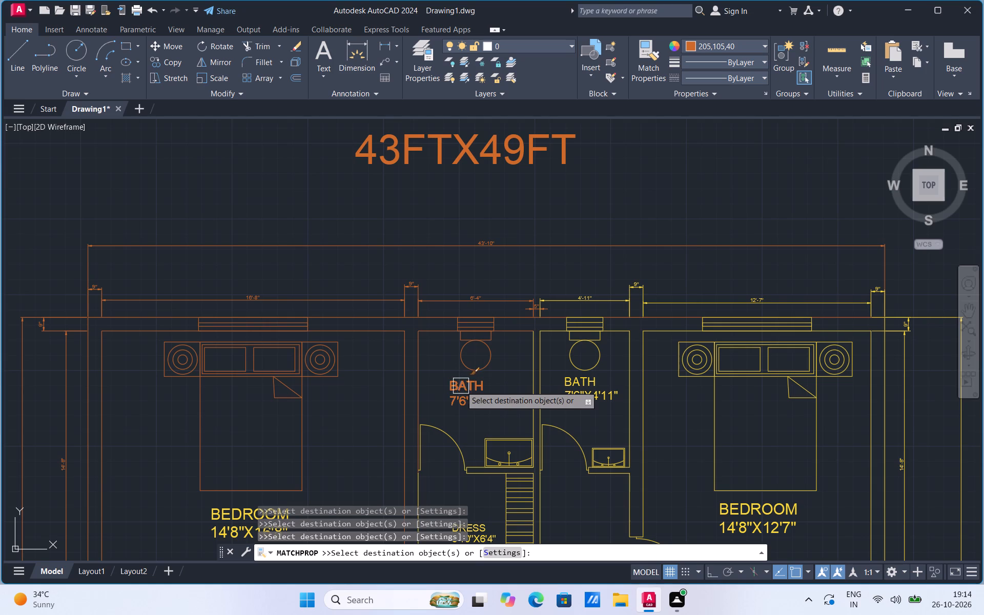
{"action": "left_click", "coordinate": [432, 426]}
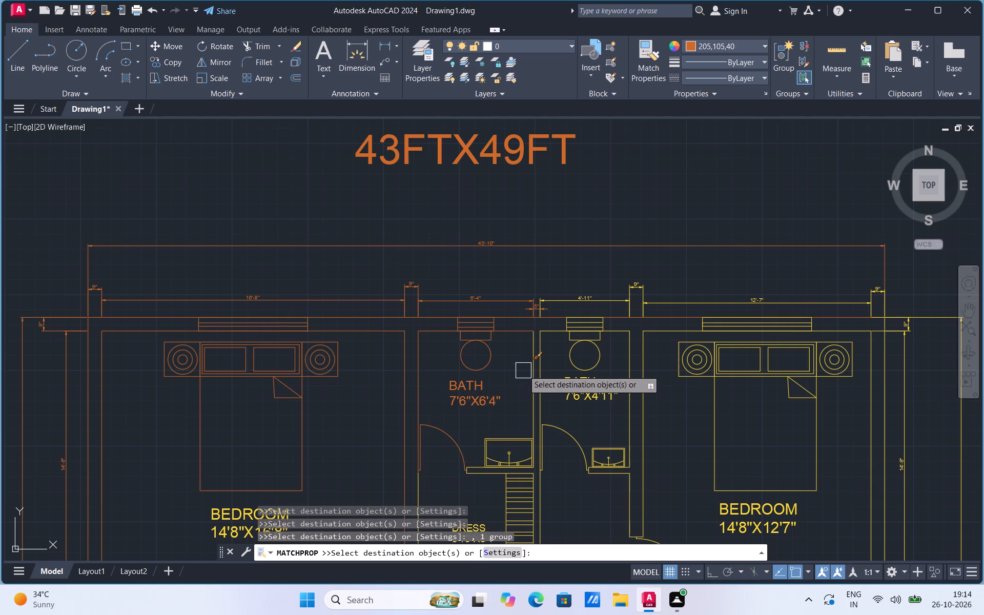
{"action": "left_click", "coordinate": [528, 365]}
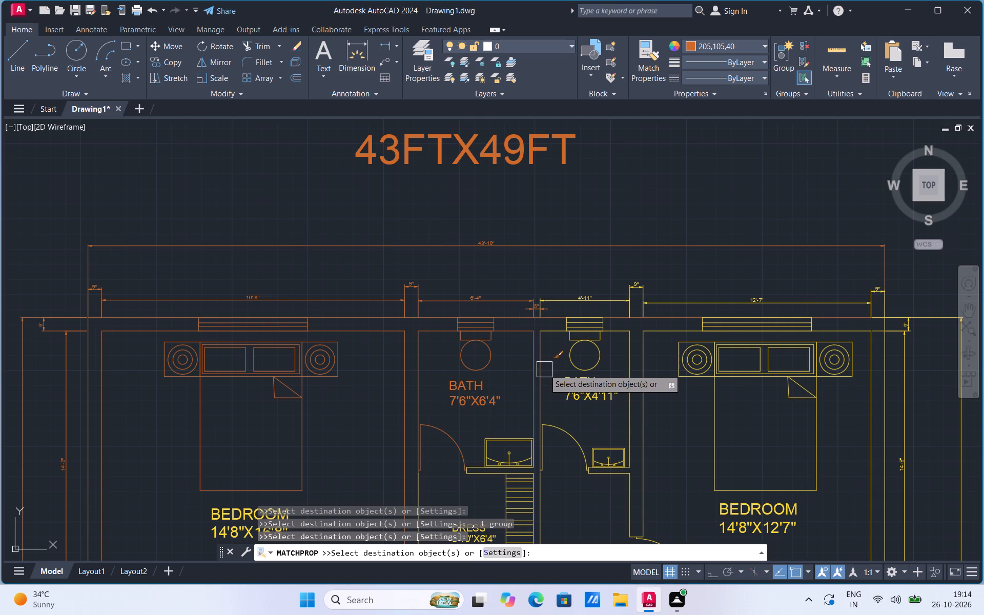
{"action": "left_click", "coordinate": [544, 370]}
Match the orange properties onto the 7'6"X4'11" bath's toilet, inner wall line and window, plus the 4'-11", adjoining 9" and 12'-7" dimensions.
{"action": "left_click_drag", "start_coordinate": [570, 357], "coordinate": [603, 354]}
{"action": "left_click_drag", "start_coordinate": [603, 354], "coordinate": [604, 335]}
{"action": "left_click", "coordinate": [604, 335]}
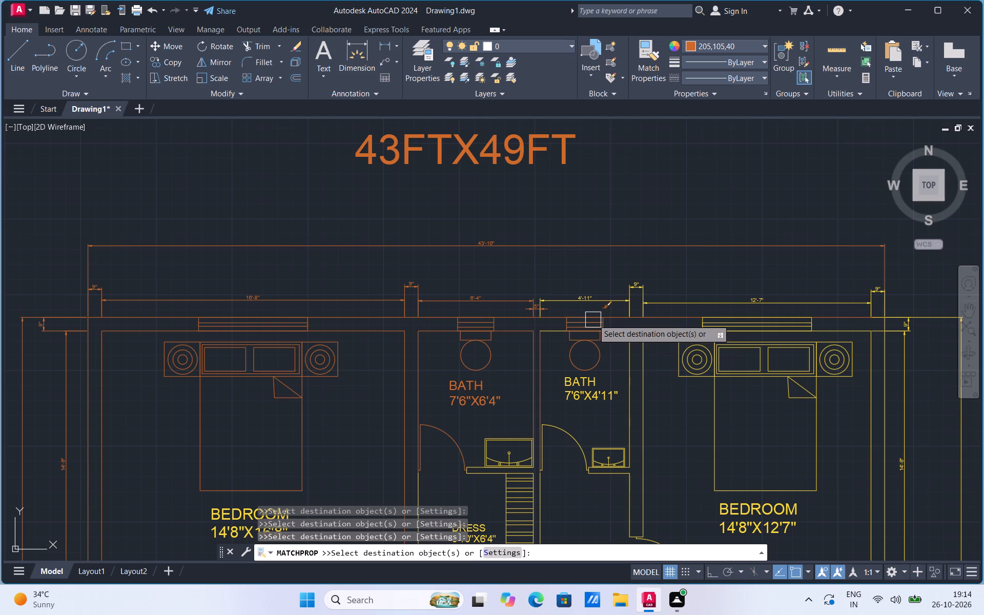
{"action": "left_click", "coordinate": [593, 319]}
{"action": "left_click", "coordinate": [600, 301]}
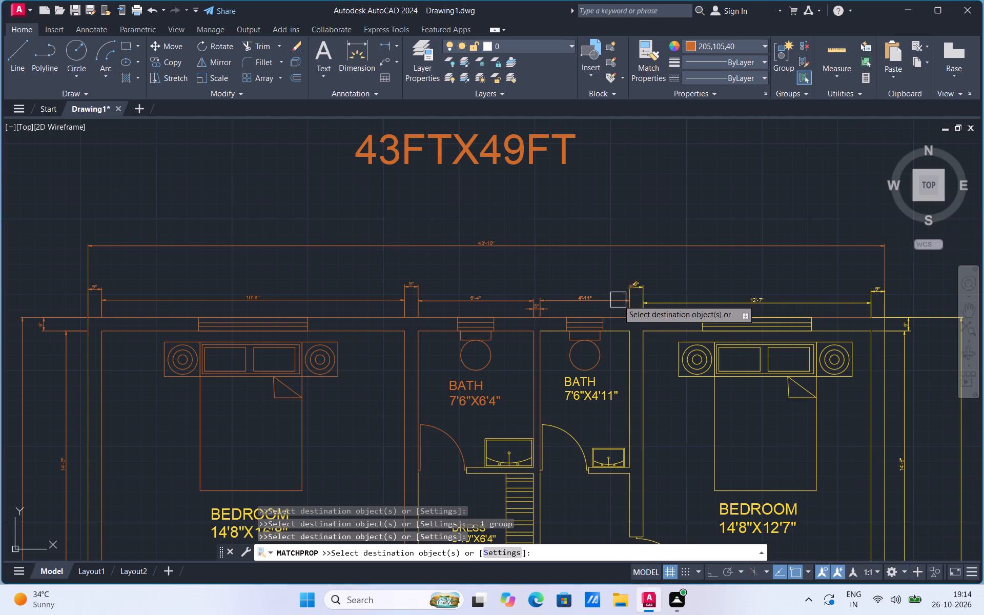
{"action": "left_click", "coordinate": [637, 288]}
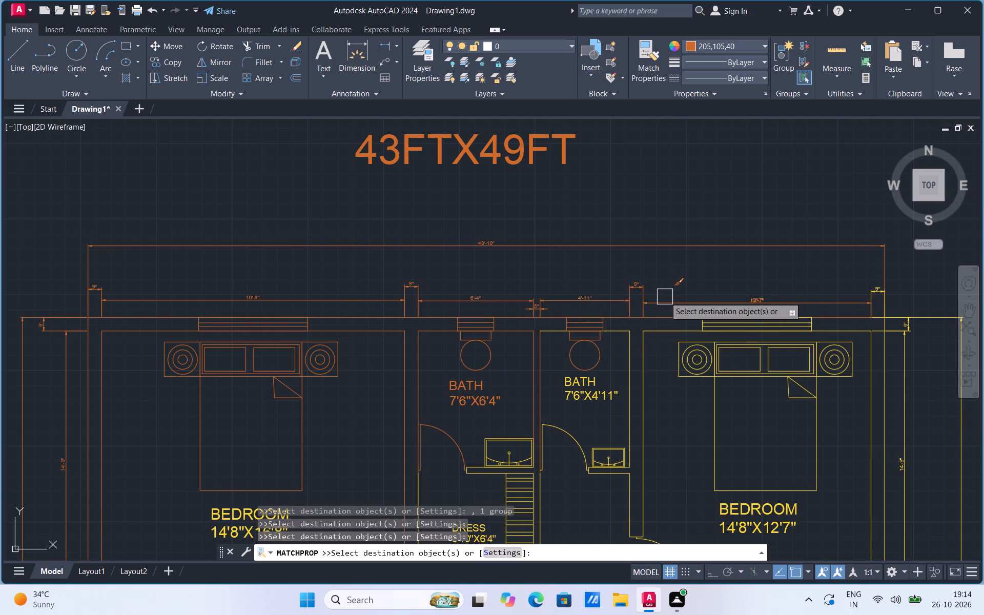
{"action": "left_click", "coordinate": [665, 297]}
Match the orange properties onto the north-east bedroom's window and inner and shared wall lines, the BATH 7'6"X4'11" label and door, and the neighbouring bath's washbasin.
{"action": "left_click_drag", "start_coordinate": [710, 318], "coordinate": [666, 328]}
{"action": "left_click_drag", "start_coordinate": [666, 328], "coordinate": [618, 329]}
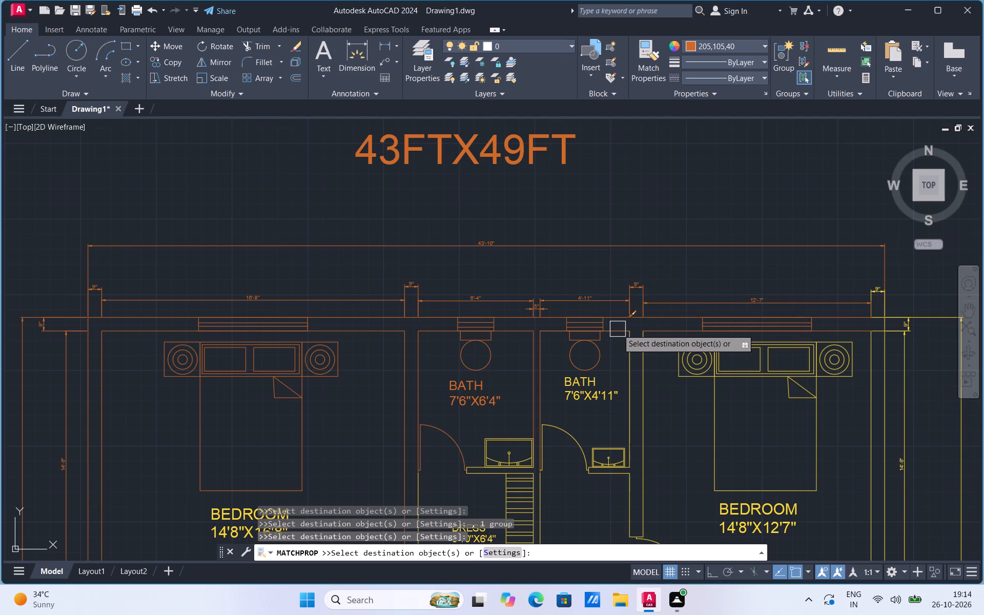
{"action": "left_click_drag", "start_coordinate": [618, 329], "coordinate": [625, 353]}
{"action": "left_click_drag", "start_coordinate": [625, 353], "coordinate": [639, 365]}
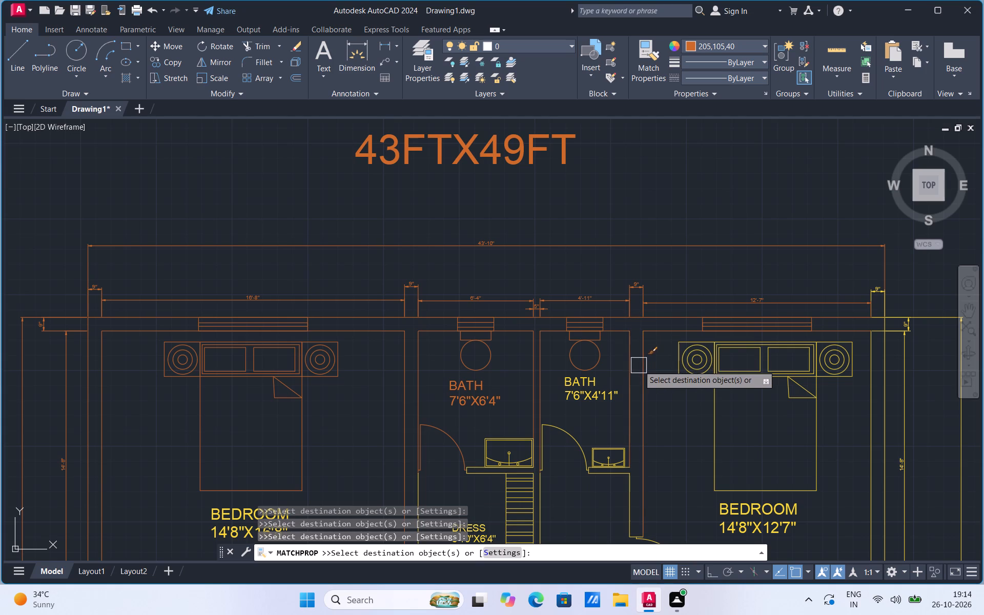
{"action": "left_click", "coordinate": [639, 365]}
{"action": "left_click_drag", "start_coordinate": [588, 367], "coordinate": [583, 394]}
{"action": "left_click", "coordinate": [583, 394]}
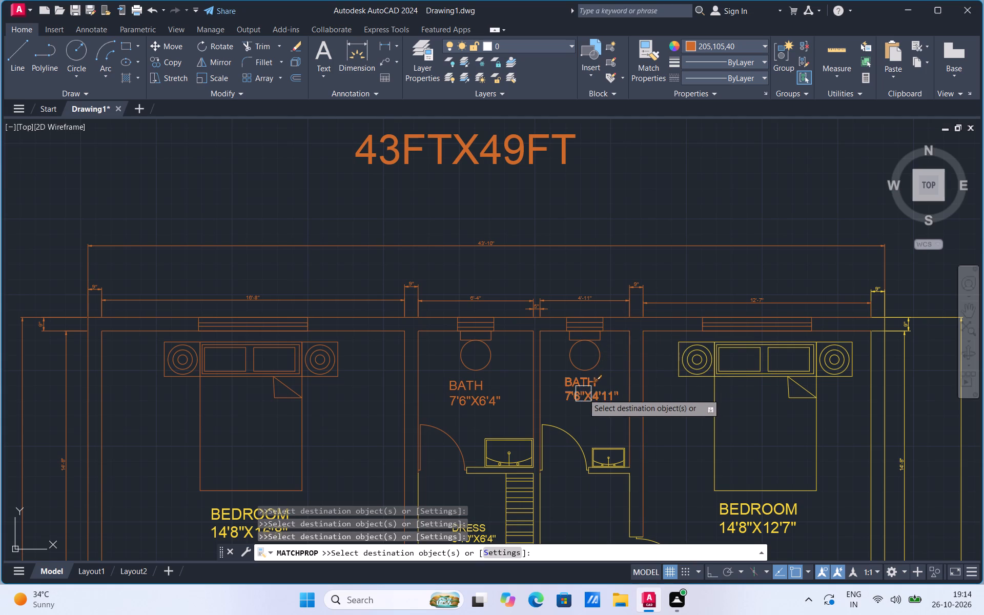
{"action": "left_click", "coordinate": [564, 434]}
{"action": "left_click", "coordinate": [514, 444]}
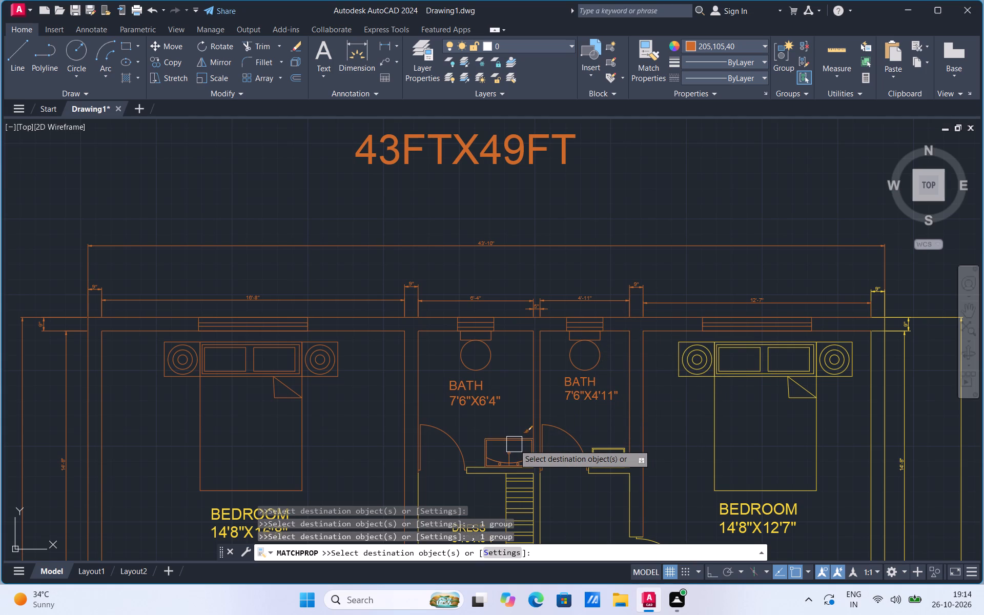
Match the orange properties onto the north-east bedroom's double bed and label, and the 7'6"X4'11" bath's washbasin and lower partition lines.
{"action": "left_click", "coordinate": [473, 462]}
{"action": "left_click", "coordinate": [704, 358]}
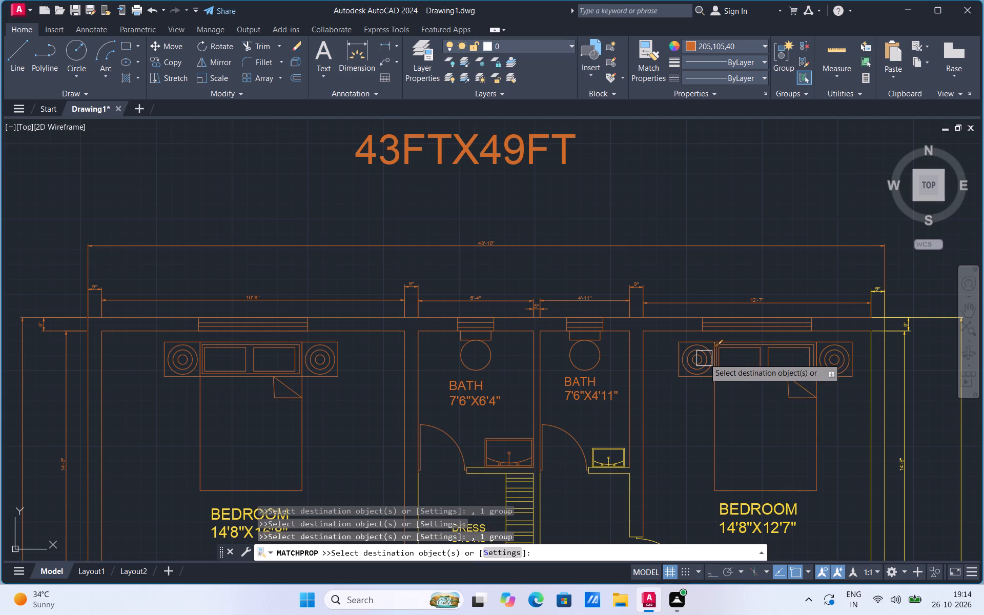
{"action": "left_click_drag", "start_coordinate": [719, 505], "coordinate": [621, 460]}
{"action": "left_click_drag", "start_coordinate": [621, 460], "coordinate": [609, 473]}
{"action": "left_click", "coordinate": [609, 473]}
{"action": "left_click_drag", "start_coordinate": [629, 493], "coordinate": [610, 480]}
{"action": "left_click", "coordinate": [610, 480]}
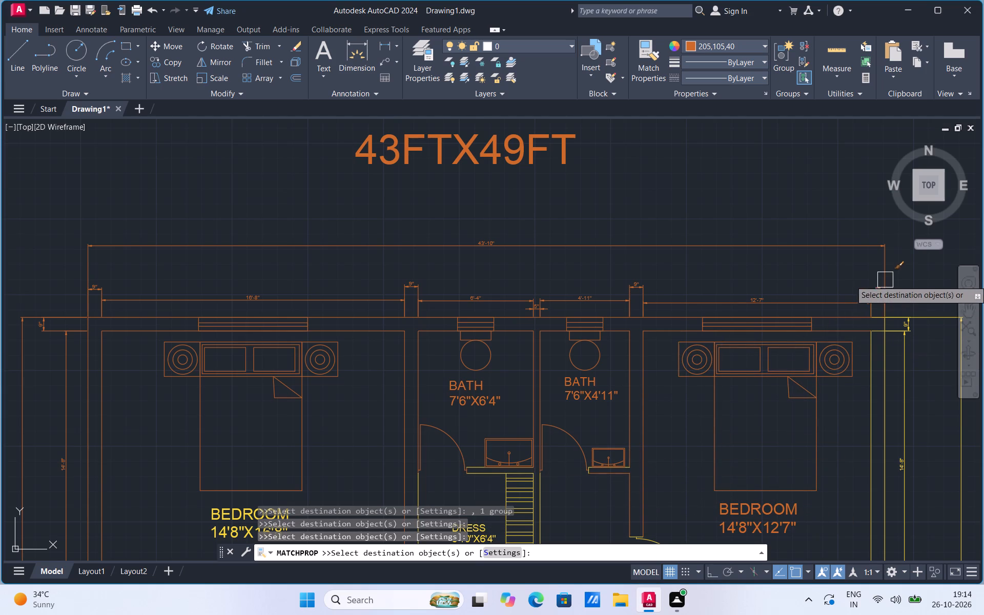
Match the orange properties onto the north-east corner's 9" dimensions, the adjacent vertical dimensions and the north-east bedroom's east wall lines.
{"action": "left_click_drag", "start_coordinate": [869, 289], "coordinate": [905, 325]}
{"action": "left_click_drag", "start_coordinate": [905, 325], "coordinate": [870, 375]}
{"action": "left_click_drag", "start_coordinate": [870, 375], "coordinate": [922, 318]}
{"action": "left_click_drag", "start_coordinate": [922, 318], "coordinate": [904, 327]}
{"action": "left_click", "coordinate": [904, 327]}
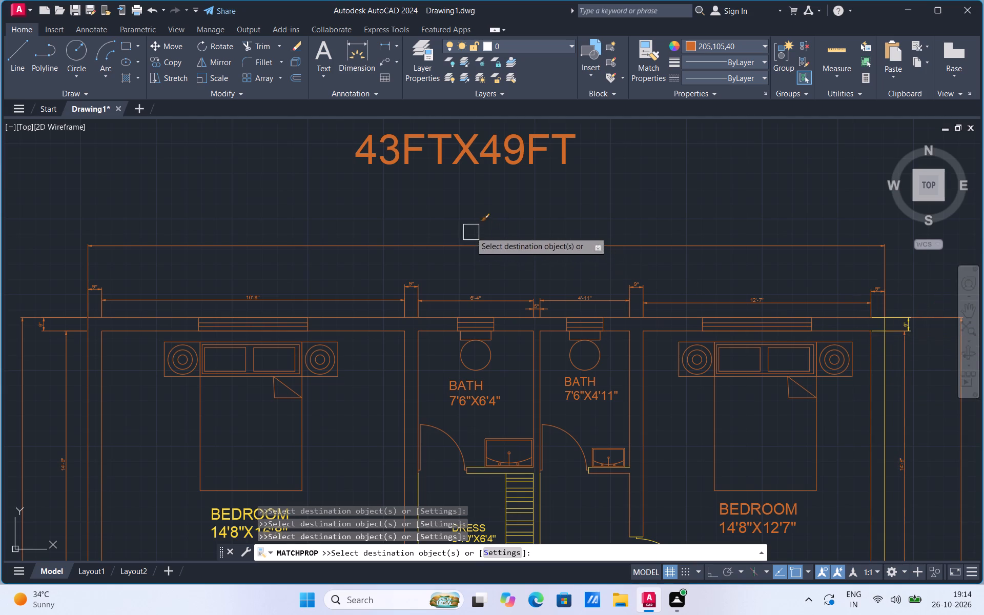
{"action": "scroll", "coordinate": [468, 230], "scroll_direction": "down", "scroll_amount": 2}
{"action": "scroll", "coordinate": [611, 258], "scroll_direction": "up", "scroll_amount": 3}
{"action": "scroll", "coordinate": [716, 294], "scroll_direction": "up", "scroll_amount": 2}
{"action": "left_click", "coordinate": [731, 292]}
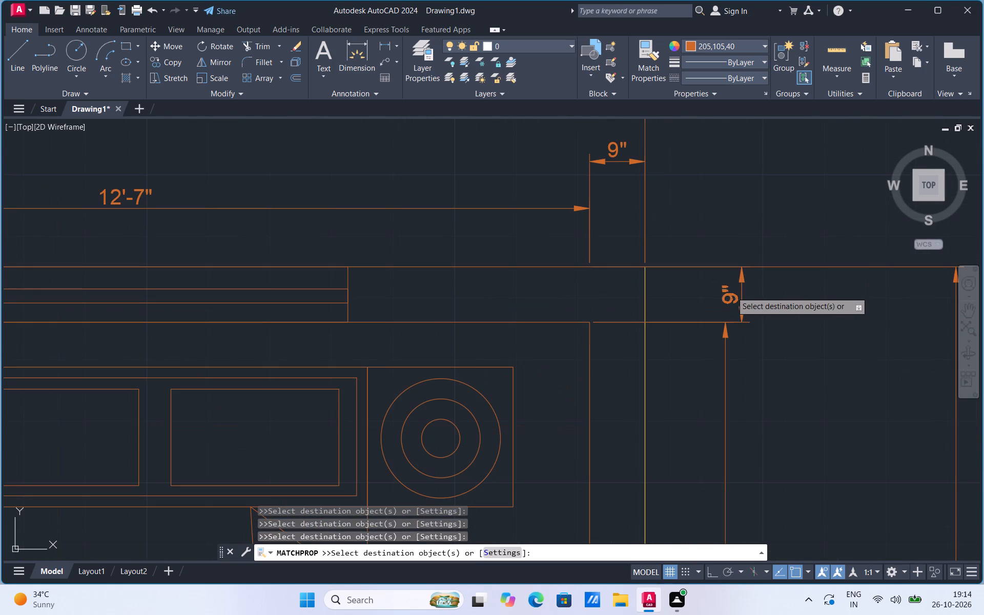
{"action": "left_click", "coordinate": [638, 365]}
{"action": "scroll", "coordinate": [679, 296], "scroll_direction": "down", "scroll_amount": 4}
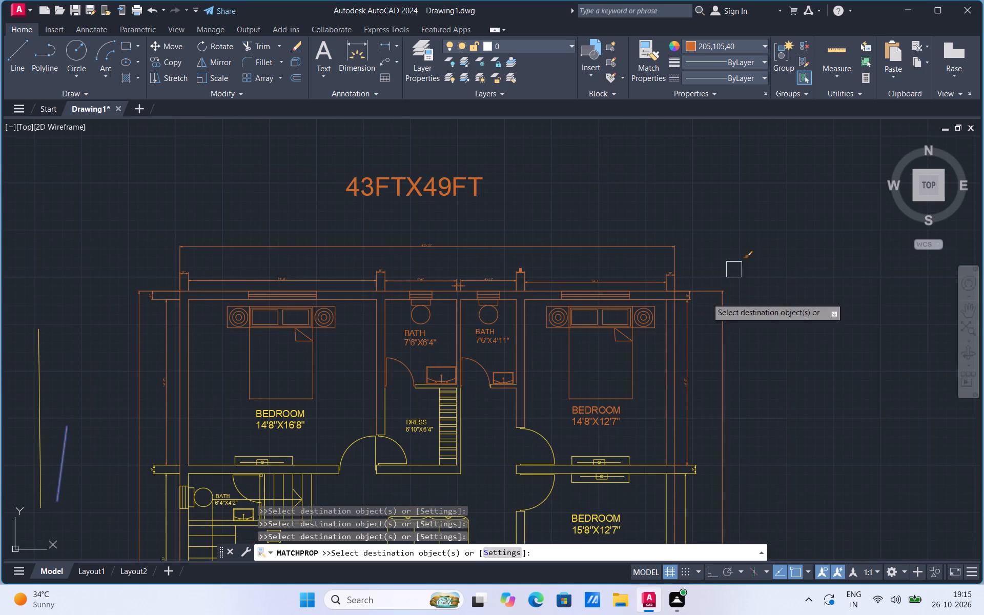
Match the orange properties onto the west side's 9" and adjoining lower dimension, and the 14'8"X16'8" bedroom's south wall lines, TV unit and label.
{"action": "scroll", "coordinate": [588, 291], "scroll_direction": "down", "scroll_amount": 2}
{"action": "scroll", "coordinate": [497, 388], "scroll_direction": "up", "scroll_amount": 3}
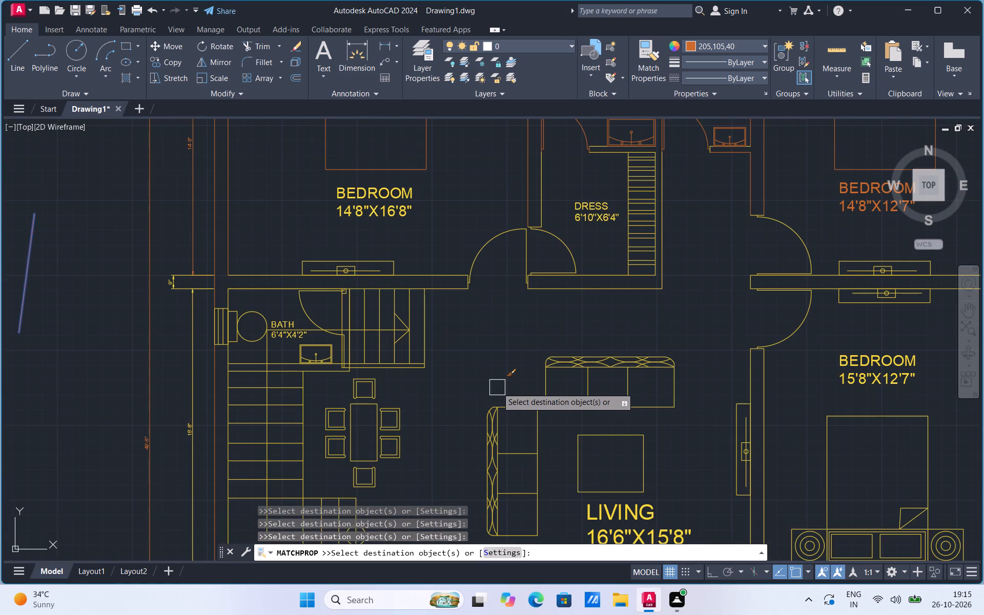
{"action": "left_click", "coordinate": [176, 276]}
{"action": "left_click_drag", "start_coordinate": [188, 306], "coordinate": [254, 289]}
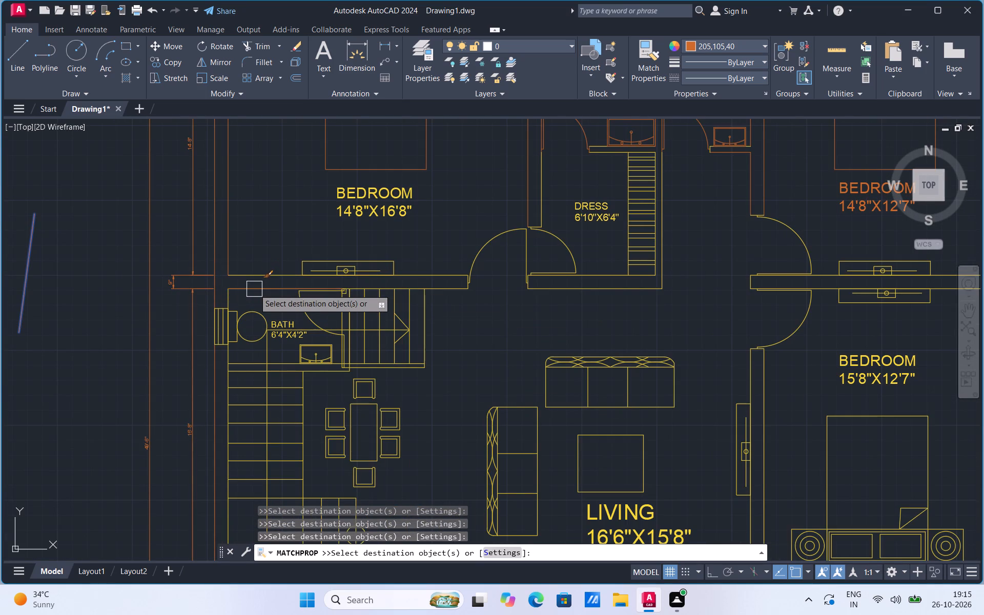
{"action": "left_click_drag", "start_coordinate": [254, 289], "coordinate": [263, 270]}
{"action": "left_click_drag", "start_coordinate": [263, 270], "coordinate": [315, 257]}
{"action": "left_click_drag", "start_coordinate": [315, 257], "coordinate": [319, 250]}
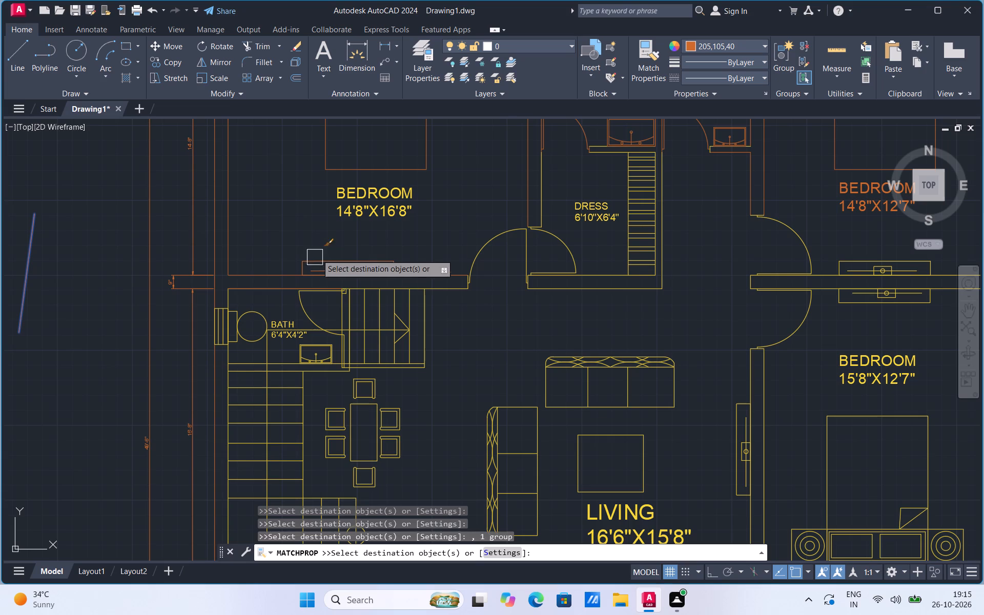
{"action": "left_click_drag", "start_coordinate": [319, 250], "coordinate": [363, 203]}
{"action": "left_click", "coordinate": [363, 203]}
Match the orange properties onto the 14'8"X16'8" bedroom door and wall end, and the dress room's door, label, west wall and south wall lines.
{"action": "left_click_drag", "start_coordinate": [481, 255], "coordinate": [523, 222]}
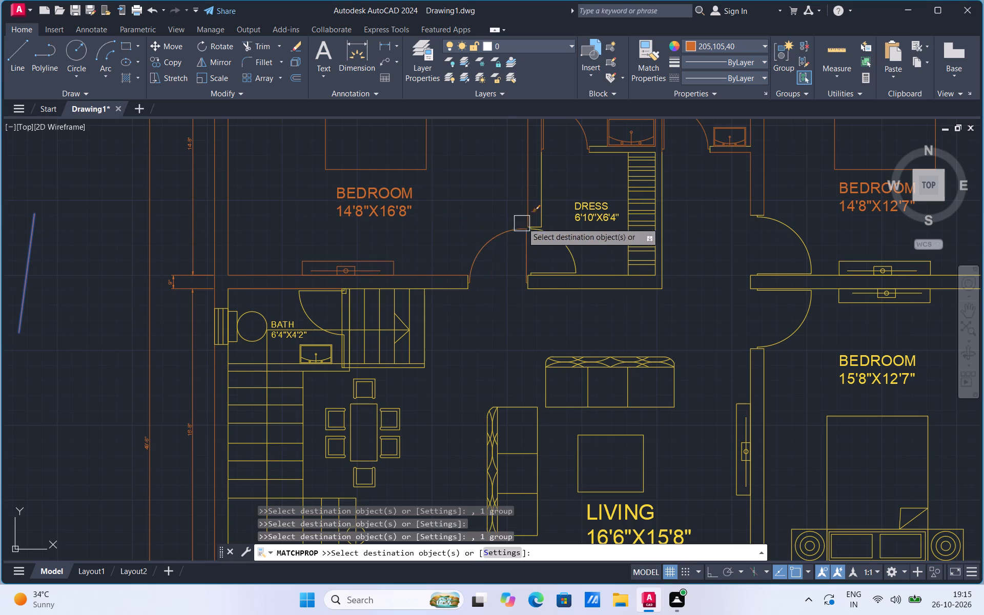
{"action": "left_click_drag", "start_coordinate": [523, 222], "coordinate": [539, 201]}
{"action": "left_click_drag", "start_coordinate": [539, 201], "coordinate": [561, 259]}
{"action": "left_click", "coordinate": [563, 254]}
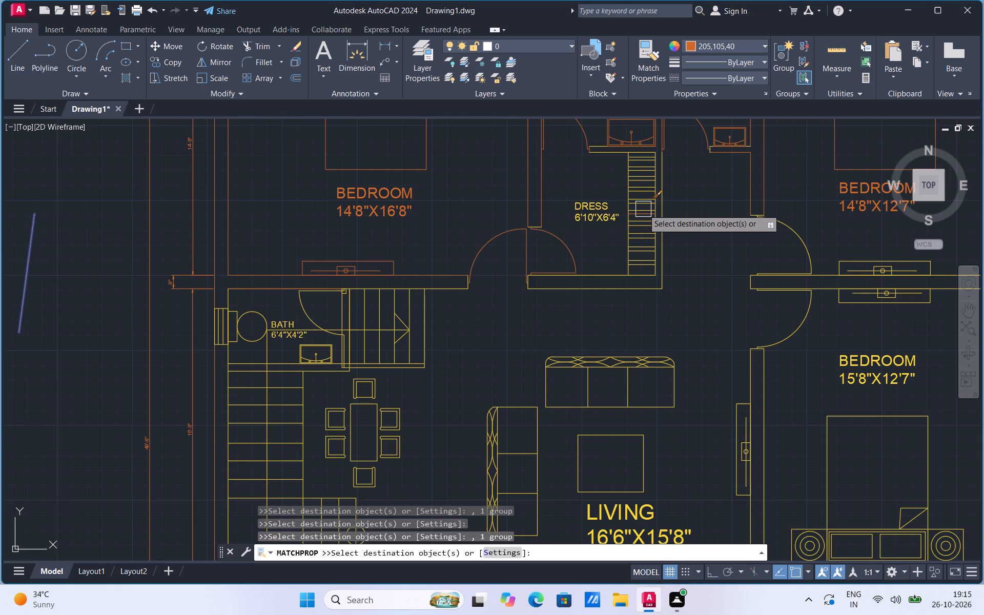
{"action": "left_click", "coordinate": [611, 210]}
{"action": "left_click", "coordinate": [602, 271]}
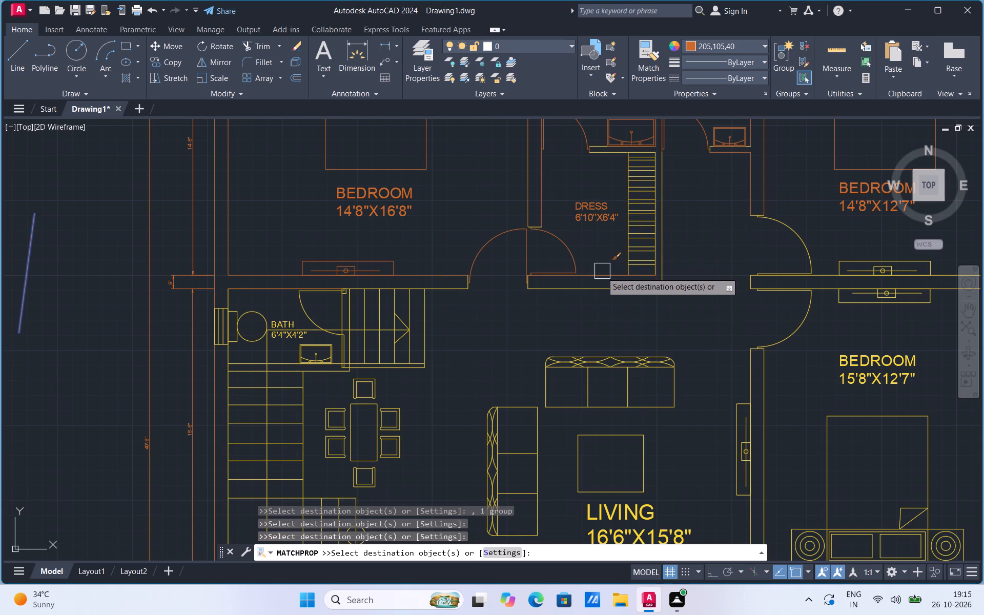
{"action": "left_click", "coordinate": [585, 292]}
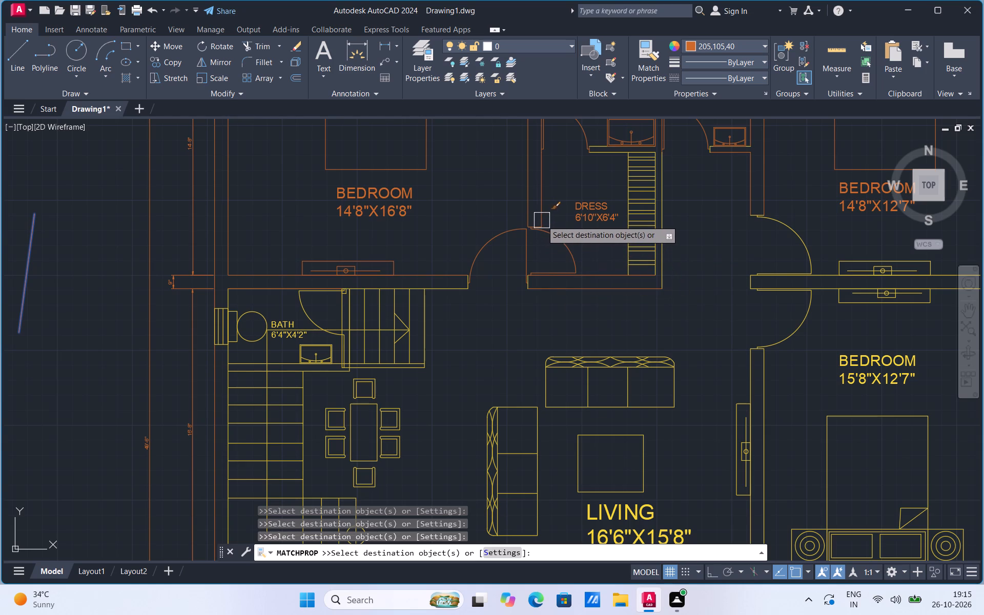
{"action": "left_click_drag", "start_coordinate": [542, 220], "coordinate": [535, 287]}
{"action": "left_click", "coordinate": [535, 287]}
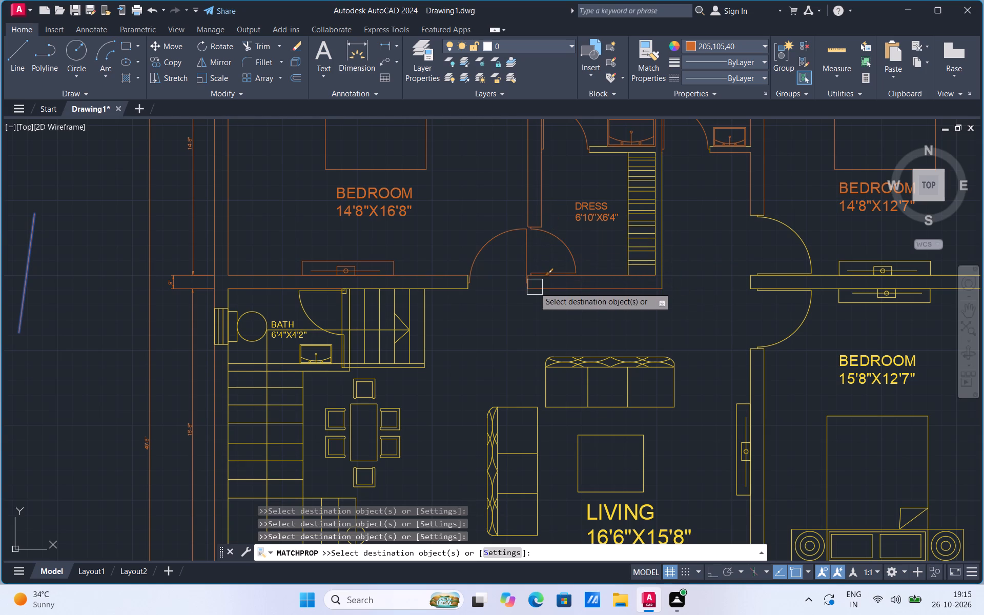
{"action": "left_click_drag", "start_coordinate": [468, 290], "coordinate": [449, 292]}
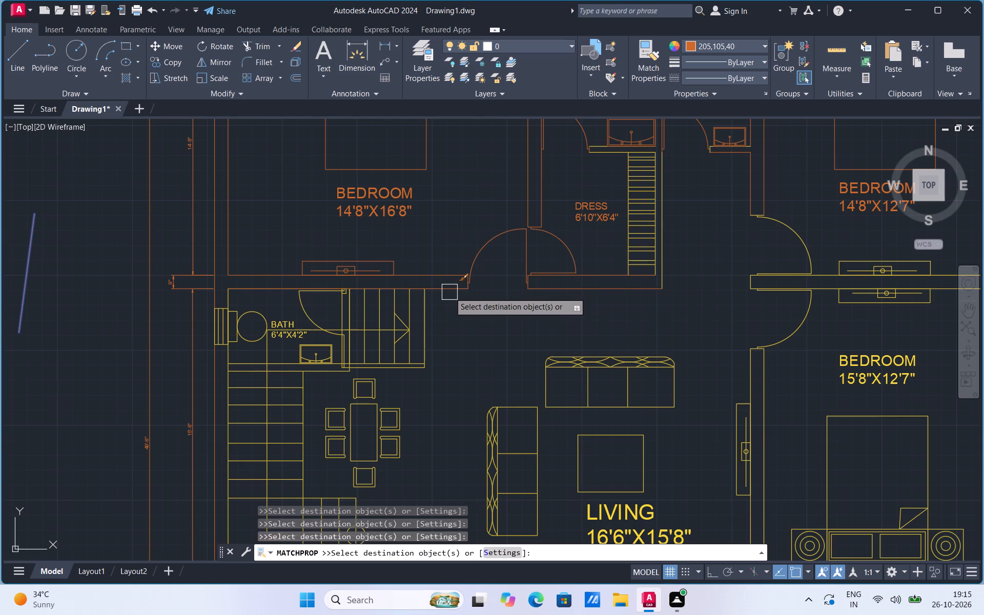
{"action": "left_click_drag", "start_coordinate": [449, 292], "coordinate": [446, 292]}
Match the orange properties onto the end line and treads of the upper staircase flight beside the 6'4"X4'2" bath.
{"action": "left_click_drag", "start_coordinate": [446, 292], "coordinate": [426, 307]}
{"action": "left_click", "coordinate": [426, 307]}
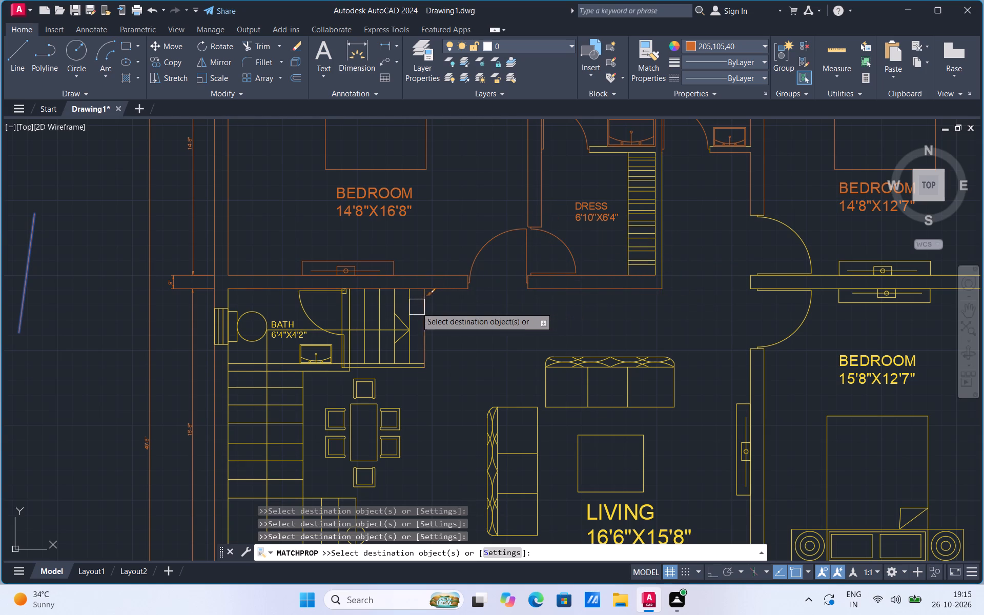
{"action": "left_click_drag", "start_coordinate": [405, 306], "coordinate": [392, 302]}
{"action": "left_click_drag", "start_coordinate": [392, 302], "coordinate": [381, 309]}
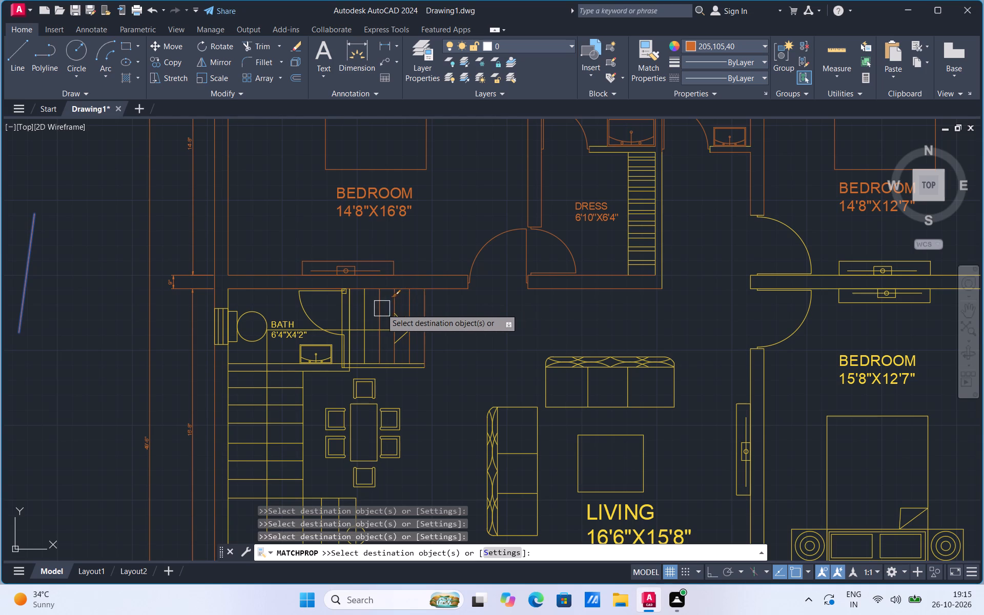
{"action": "left_click_drag", "start_coordinate": [381, 309], "coordinate": [367, 313]}
{"action": "left_click", "coordinate": [367, 313]}
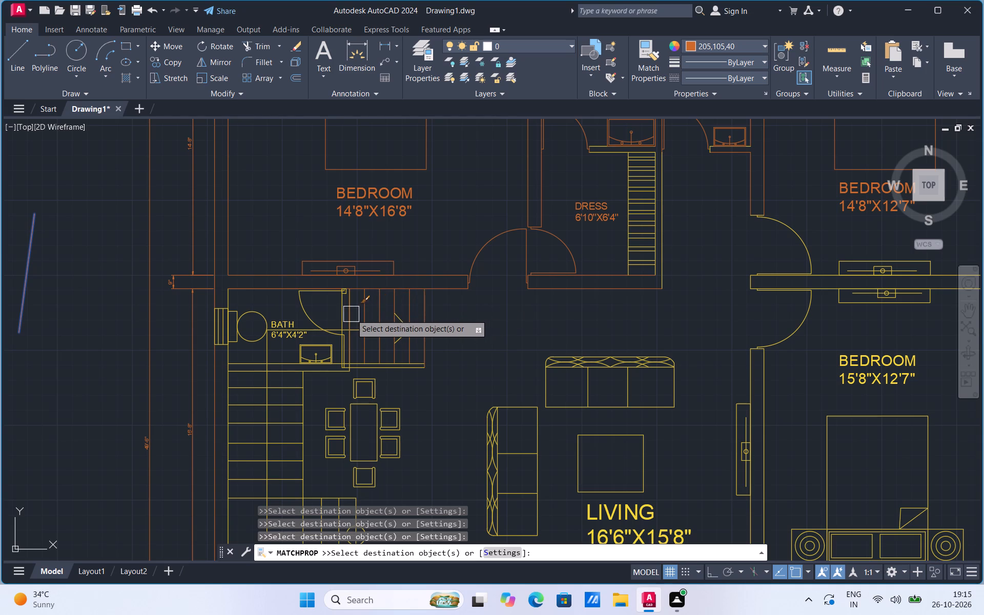
Match the orange properties onto the 6'4"X4'2" bath's adjoining stair and wall line, door, label and toilet.
{"action": "left_click_drag", "start_coordinate": [351, 314], "coordinate": [338, 312]}
{"action": "left_click_drag", "start_coordinate": [338, 312], "coordinate": [310, 314]}
{"action": "left_click_drag", "start_coordinate": [310, 314], "coordinate": [290, 322]}
{"action": "left_click_drag", "start_coordinate": [290, 322], "coordinate": [261, 320]}
{"action": "left_click_drag", "start_coordinate": [261, 320], "coordinate": [259, 323]}
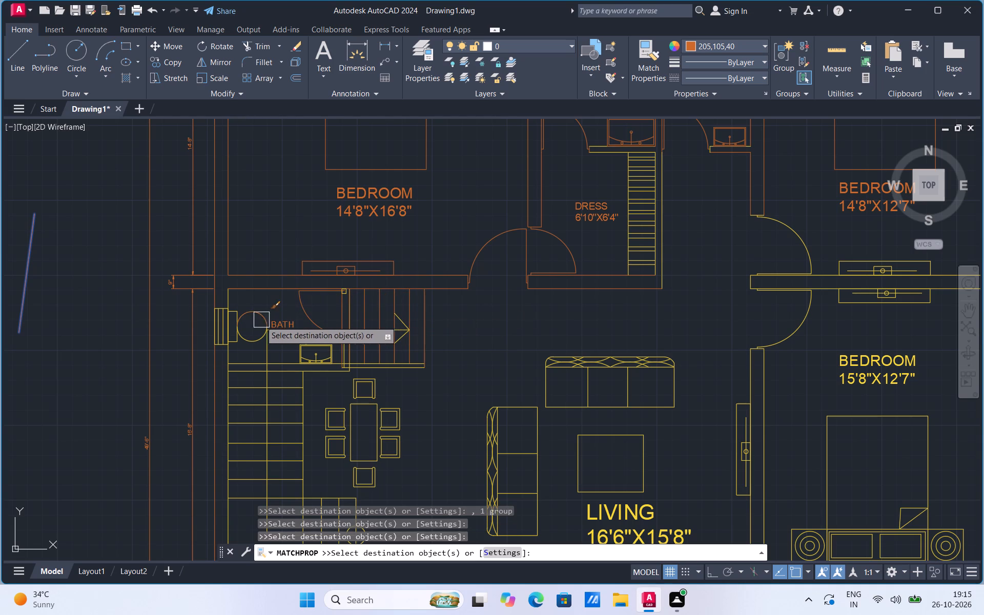
{"action": "left_click_drag", "start_coordinate": [259, 323], "coordinate": [253, 338]}
{"action": "left_click_drag", "start_coordinate": [253, 338], "coordinate": [238, 346]}
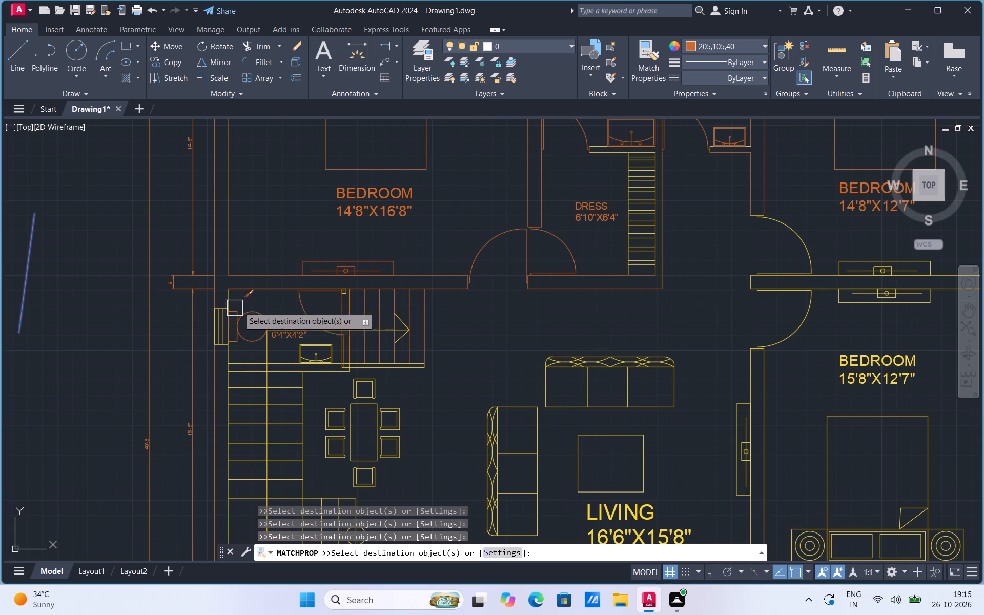
Match the orange properties onto the remaining partition lines and wall end between the 7'6"X6'4" bath and dress, and the 7'6"X4'11" bath's partition end.
{"action": "left_click", "coordinate": [607, 160]}
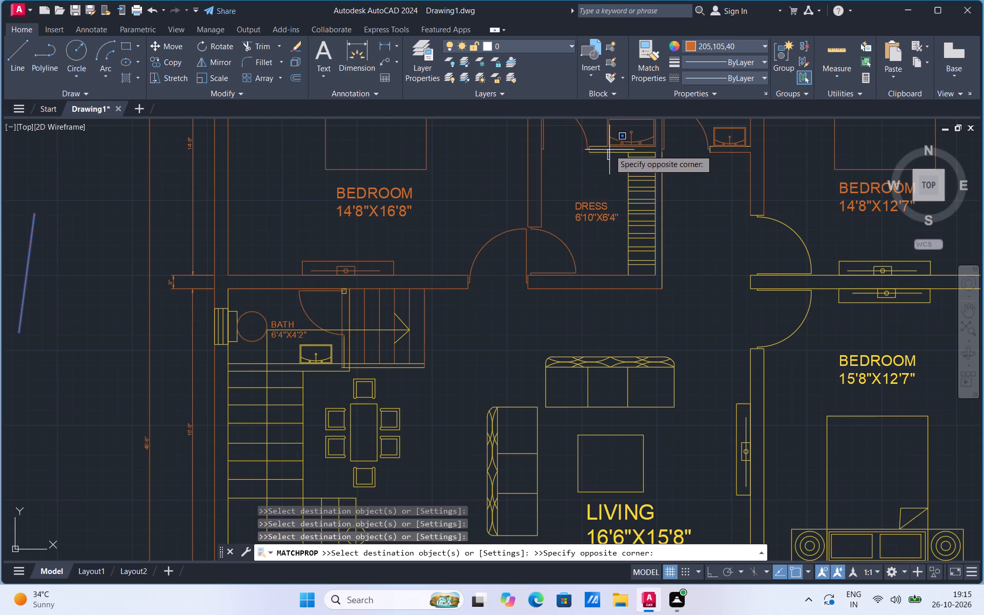
{"action": "left_click", "coordinate": [593, 144]}
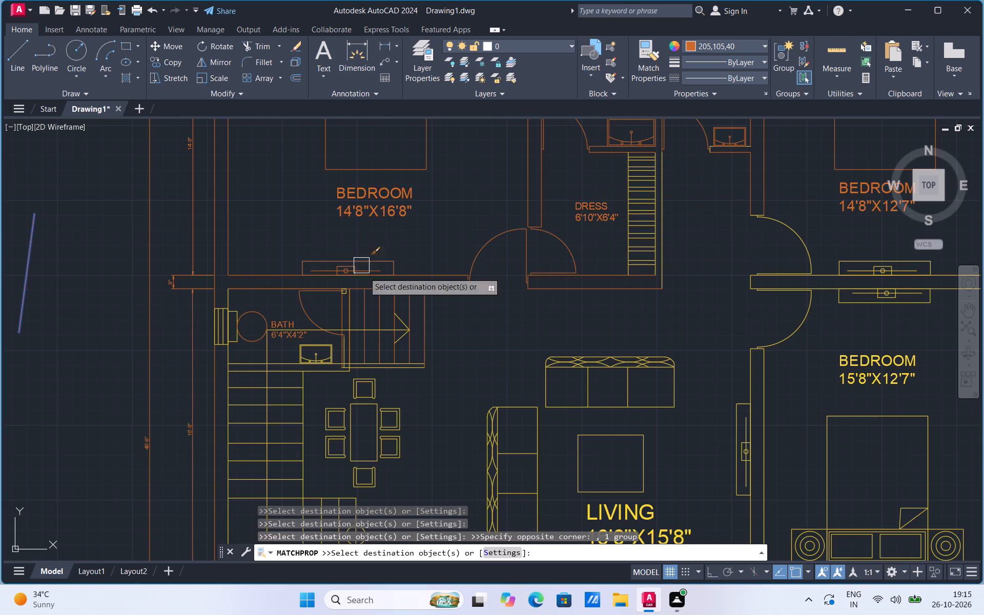
{"action": "scroll", "coordinate": [470, 367], "scroll_direction": "down", "scroll_amount": 1}
{"action": "scroll", "coordinate": [670, 242], "scroll_direction": "up", "scroll_amount": 3}
{"action": "scroll", "coordinate": [493, 177], "scroll_direction": "up", "scroll_amount": 2}
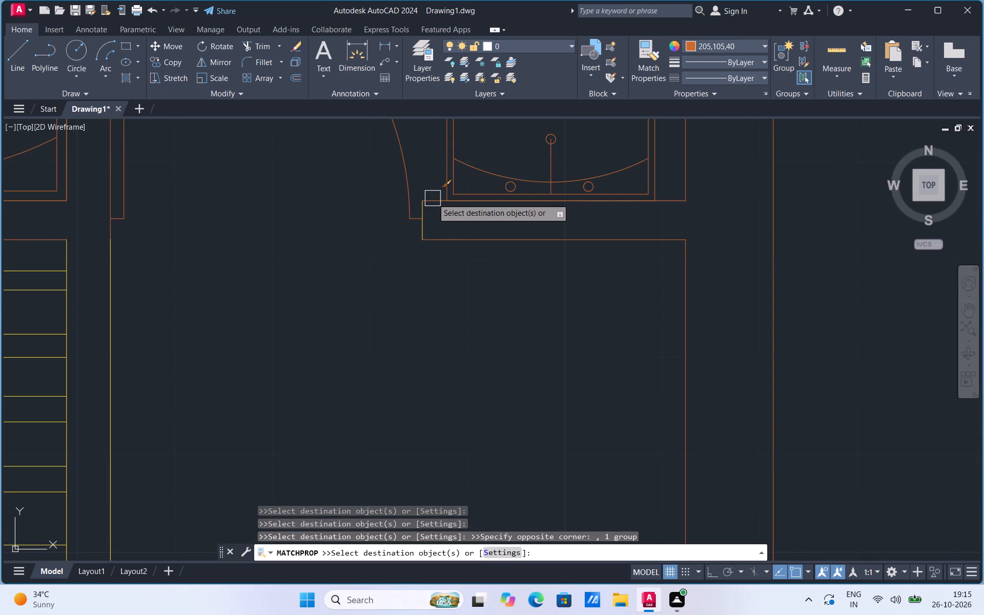
{"action": "left_click", "coordinate": [433, 198]}
{"action": "left_click", "coordinate": [428, 221]}
Match the orange properties onto the north-east bedroom's west wall end and its door.
{"action": "scroll", "coordinate": [572, 227], "scroll_direction": "down", "scroll_amount": 3}
{"action": "scroll", "coordinate": [631, 325], "scroll_direction": "up", "scroll_amount": 3}
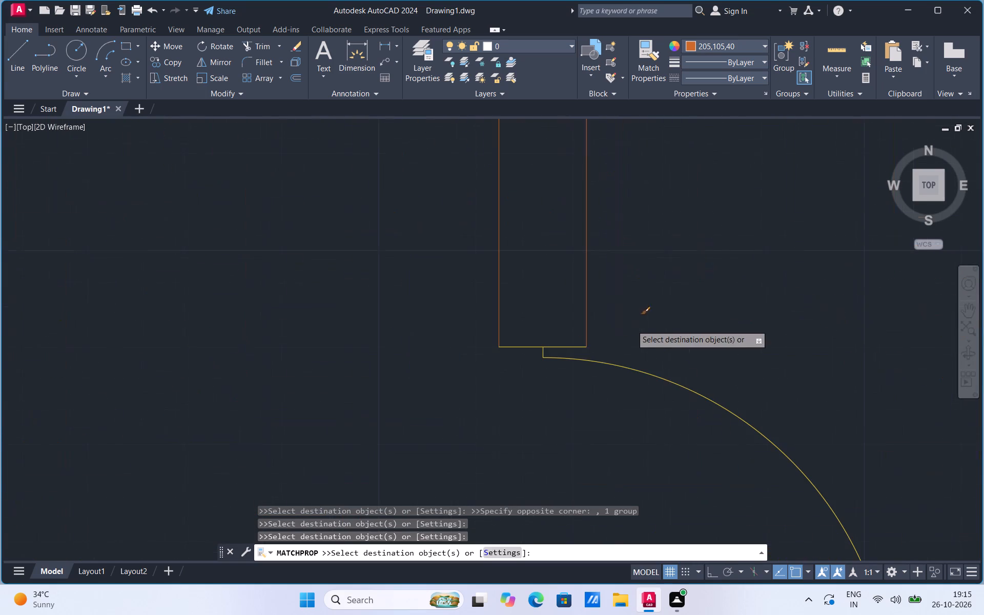
{"action": "left_click", "coordinate": [567, 343]}
{"action": "left_click", "coordinate": [600, 364]}
Match the orange properties onto the end and both lines of the wall between the two east bedrooms, and the 15'8"X12'7" bedroom's door.
{"action": "scroll", "coordinate": [650, 317], "scroll_direction": "down", "scroll_amount": 4}
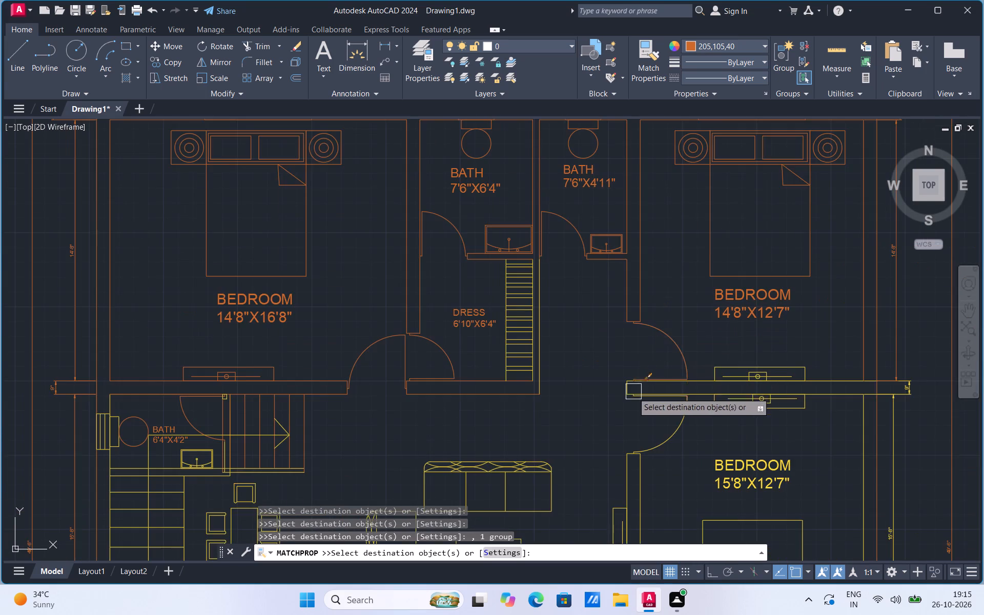
{"action": "scroll", "coordinate": [632, 394], "scroll_direction": "up", "scroll_amount": 4}
{"action": "left_click", "coordinate": [579, 355]}
{"action": "left_click", "coordinate": [592, 352]}
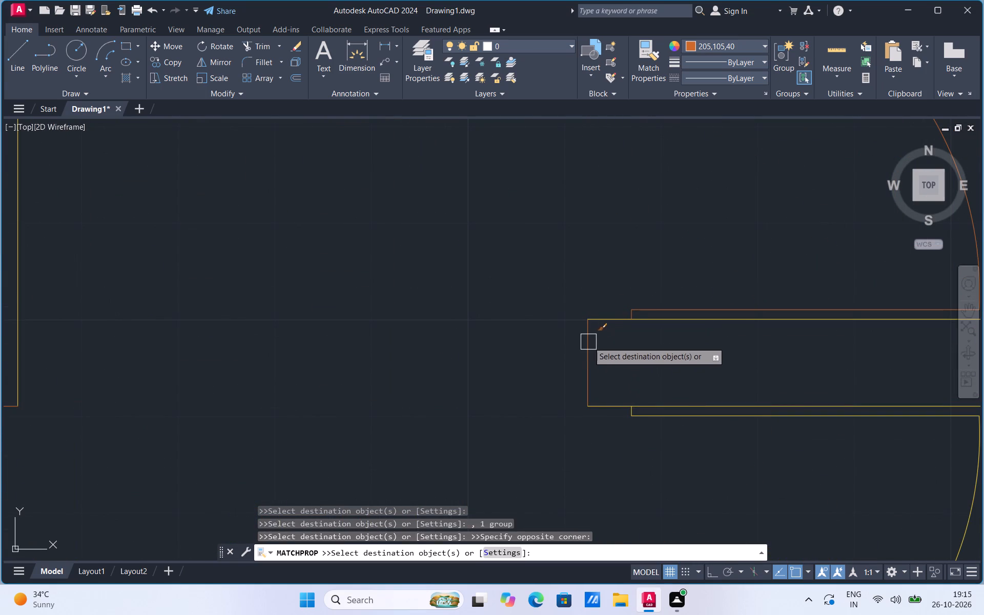
{"action": "left_click", "coordinate": [588, 342]}
{"action": "left_click", "coordinate": [608, 318]}
{"action": "left_click", "coordinate": [613, 401]}
{"action": "scroll", "coordinate": [656, 414], "scroll_direction": "up", "scroll_amount": 2}
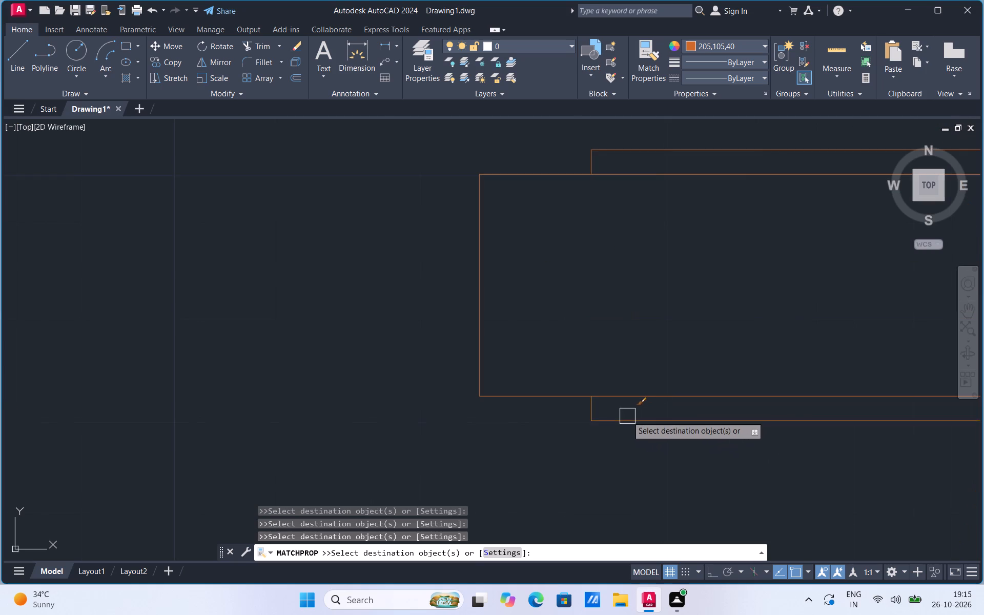
{"action": "left_click", "coordinate": [627, 416]}
Match the orange properties onto the dress room's east wall lines and the wardrobe's outline and first few cross lines.
{"action": "scroll", "coordinate": [645, 404], "scroll_direction": "down", "scroll_amount": 6}
{"action": "scroll", "coordinate": [527, 313], "scroll_direction": "up", "scroll_amount": 2}
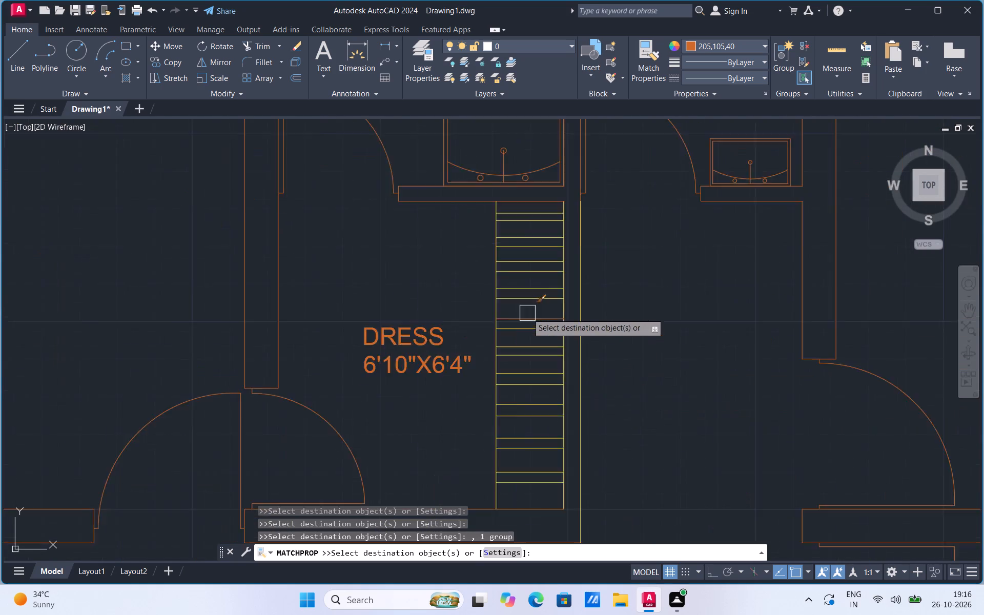
{"action": "scroll", "coordinate": [527, 313], "scroll_direction": "up", "scroll_amount": 1}
{"action": "scroll", "coordinate": [589, 259], "scroll_direction": "down", "scroll_amount": 1}
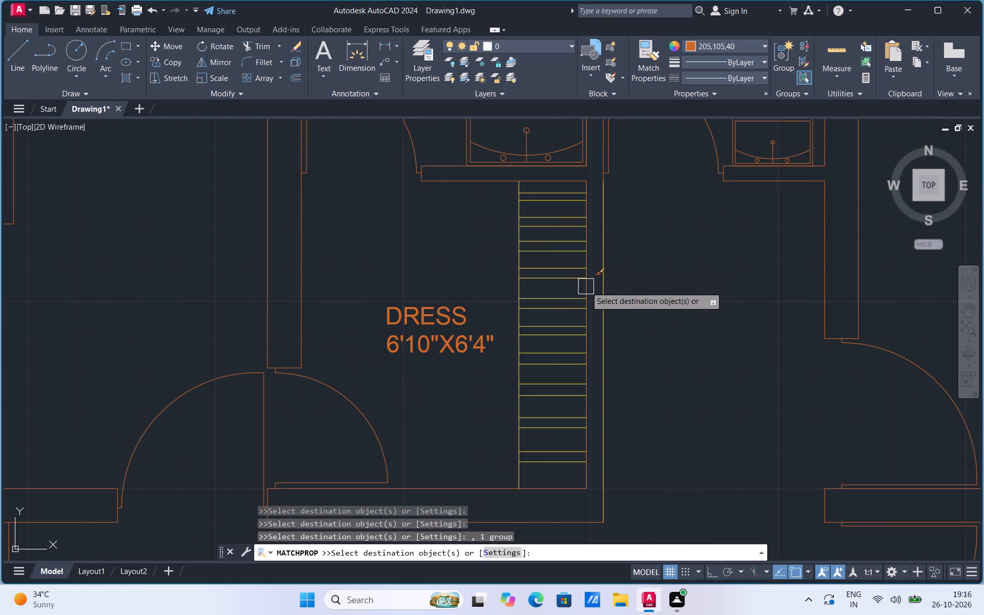
{"action": "left_click_drag", "start_coordinate": [604, 287], "coordinate": [535, 284]}
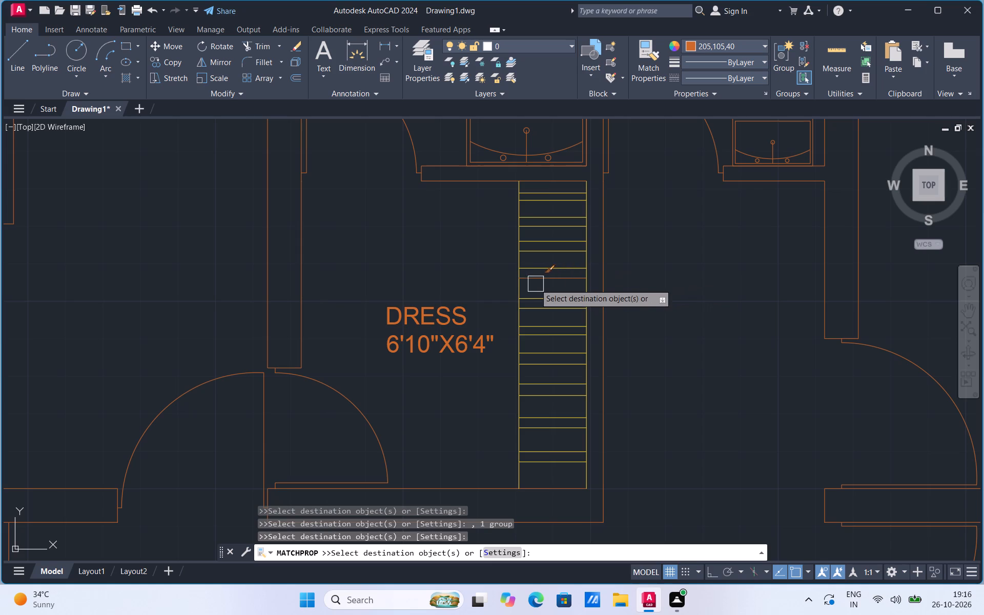
{"action": "left_click_drag", "start_coordinate": [535, 284], "coordinate": [520, 290]}
{"action": "left_click_drag", "start_coordinate": [520, 290], "coordinate": [588, 210]}
{"action": "left_click", "coordinate": [588, 210]}
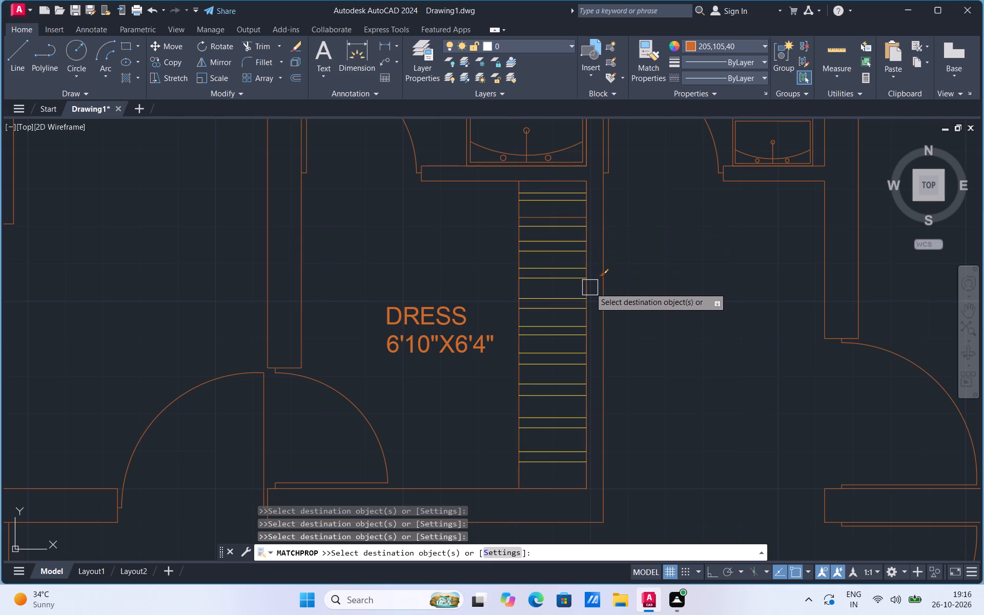
{"action": "left_click_drag", "start_coordinate": [590, 288], "coordinate": [570, 281]}
{"action": "left_click", "coordinate": [570, 281]}
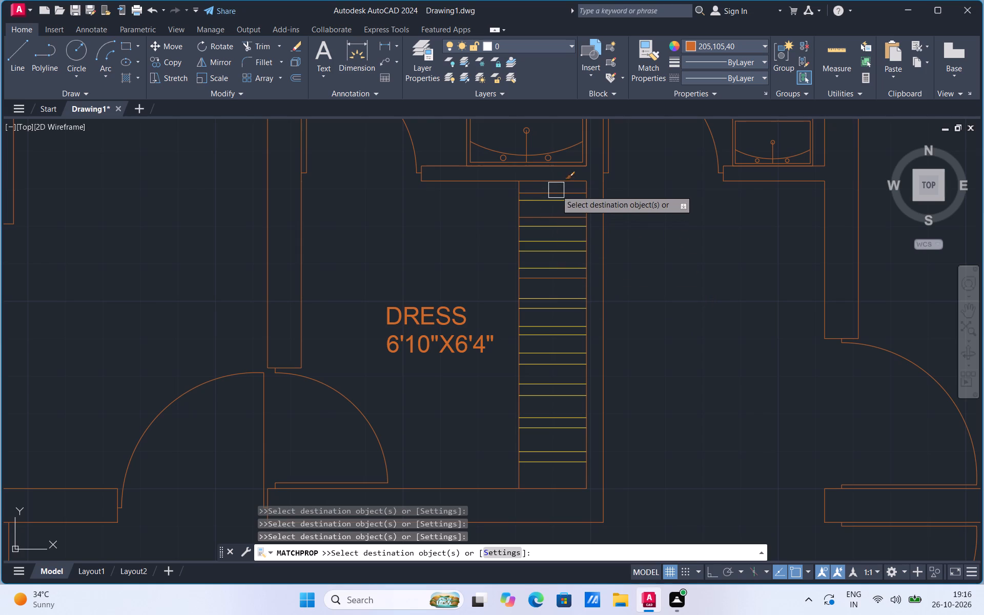
Match the orange properties onto the remaining cross lines of the dress room's wardrobe.
{"action": "left_click_drag", "start_coordinate": [556, 190], "coordinate": [551, 202]}
{"action": "left_click_drag", "start_coordinate": [551, 202], "coordinate": [551, 227]}
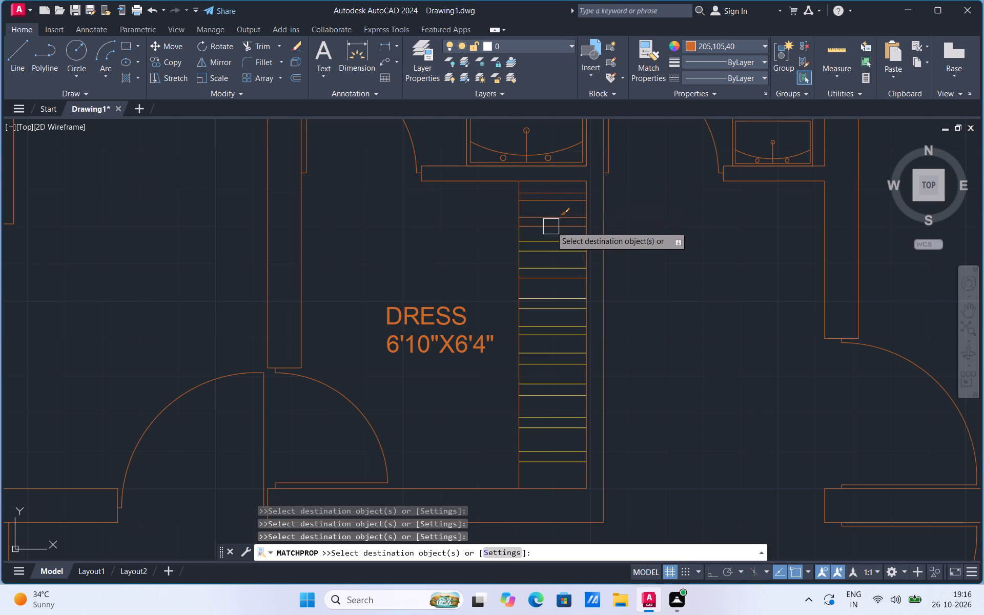
{"action": "left_click_drag", "start_coordinate": [551, 227], "coordinate": [547, 238]}
{"action": "left_click_drag", "start_coordinate": [547, 238], "coordinate": [547, 249]}
{"action": "left_click_drag", "start_coordinate": [547, 249], "coordinate": [547, 255]}
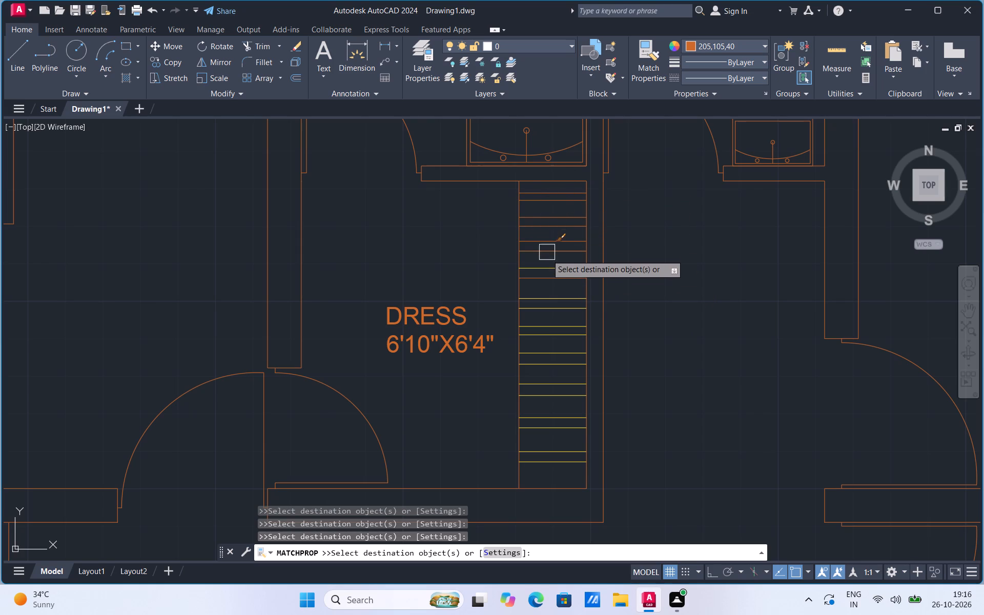
{"action": "left_click_drag", "start_coordinate": [547, 255], "coordinate": [548, 265]}
{"action": "left_click_drag", "start_coordinate": [548, 265], "coordinate": [548, 293]}
{"action": "left_click_drag", "start_coordinate": [548, 293], "coordinate": [542, 309]}
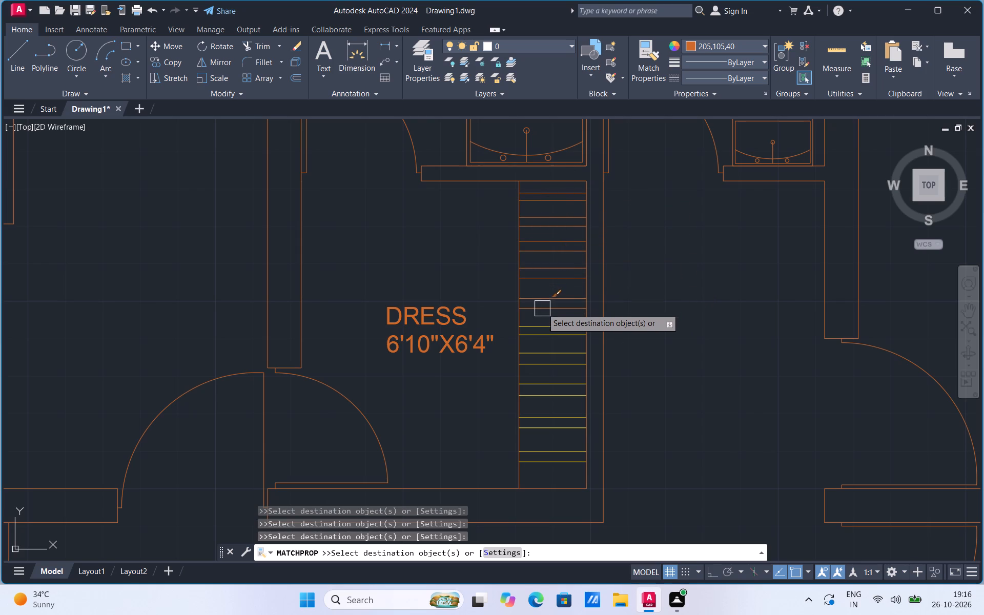
{"action": "left_click_drag", "start_coordinate": [542, 309], "coordinate": [542, 309]}
{"action": "left_click_drag", "start_coordinate": [542, 309], "coordinate": [540, 328]}
{"action": "left_click", "coordinate": [540, 328]}
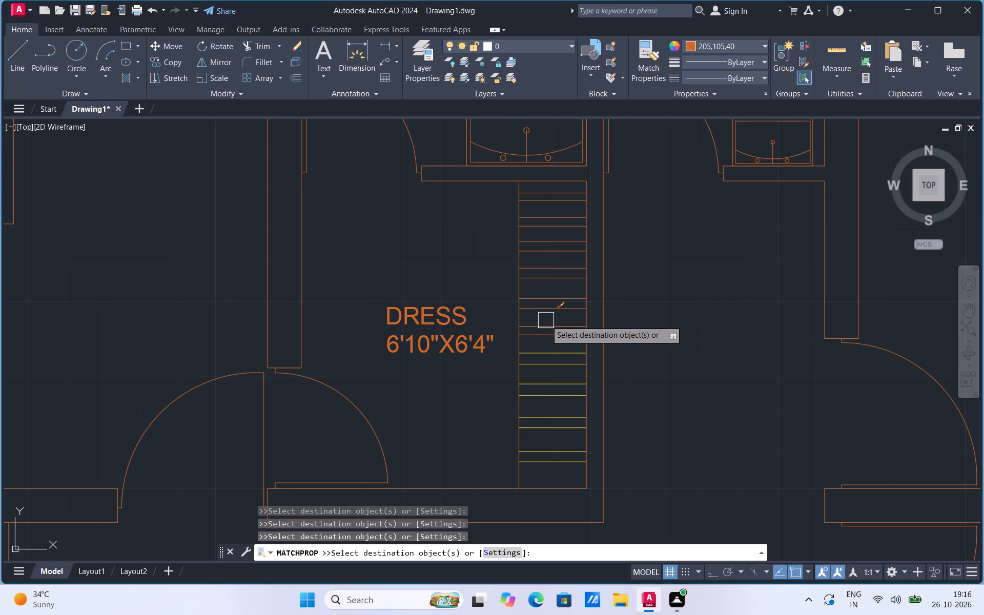
{"action": "left_click_drag", "start_coordinate": [546, 320], "coordinate": [541, 353]}
{"action": "left_click_drag", "start_coordinate": [541, 353], "coordinate": [541, 361]}
{"action": "left_click", "coordinate": [541, 361]}
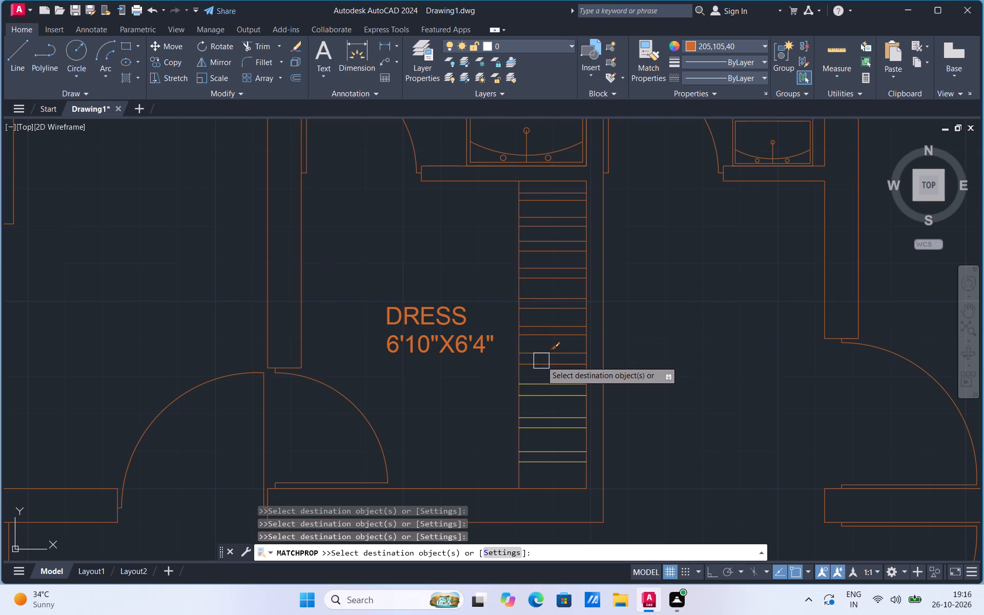
{"action": "left_click_drag", "start_coordinate": [537, 380], "coordinate": [536, 392]}
{"action": "left_click", "coordinate": [536, 392]}
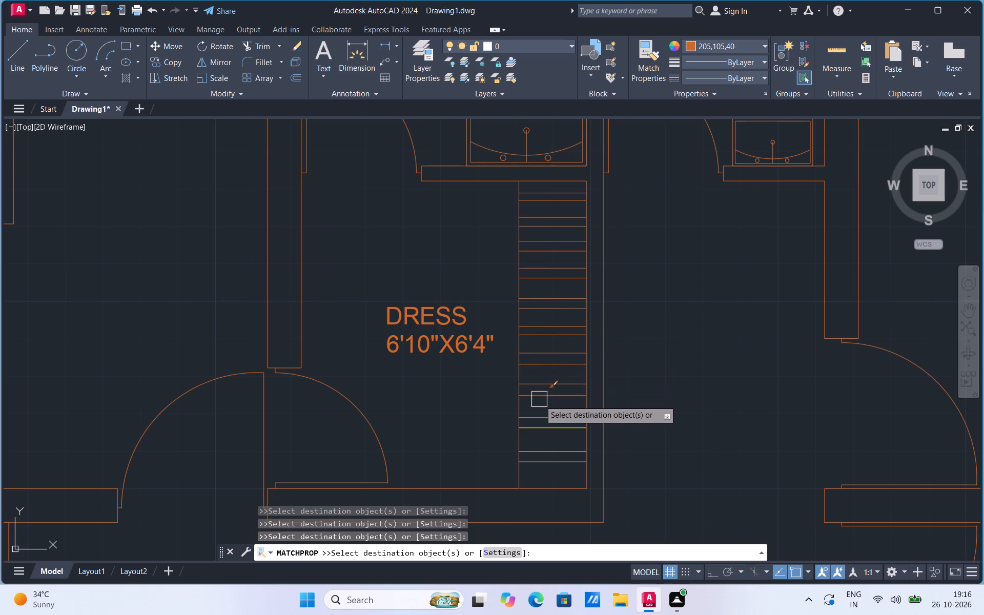
{"action": "left_click_drag", "start_coordinate": [543, 414], "coordinate": [541, 426]}
{"action": "left_click_drag", "start_coordinate": [541, 426], "coordinate": [541, 441]}
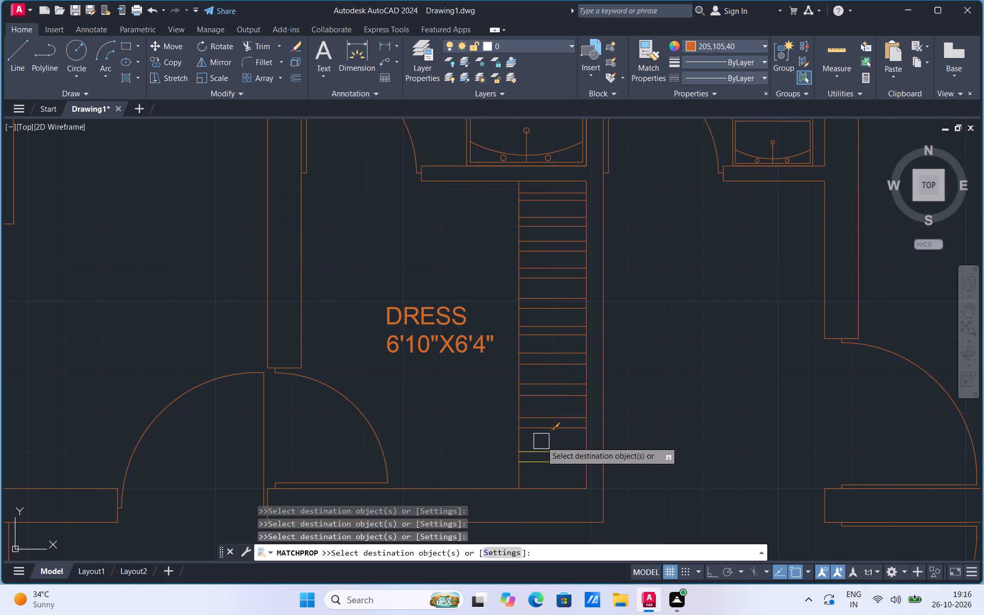
{"action": "left_click_drag", "start_coordinate": [541, 441], "coordinate": [541, 445]}
{"action": "left_click", "coordinate": [541, 445]}
{"action": "left_click", "coordinate": [538, 462]}
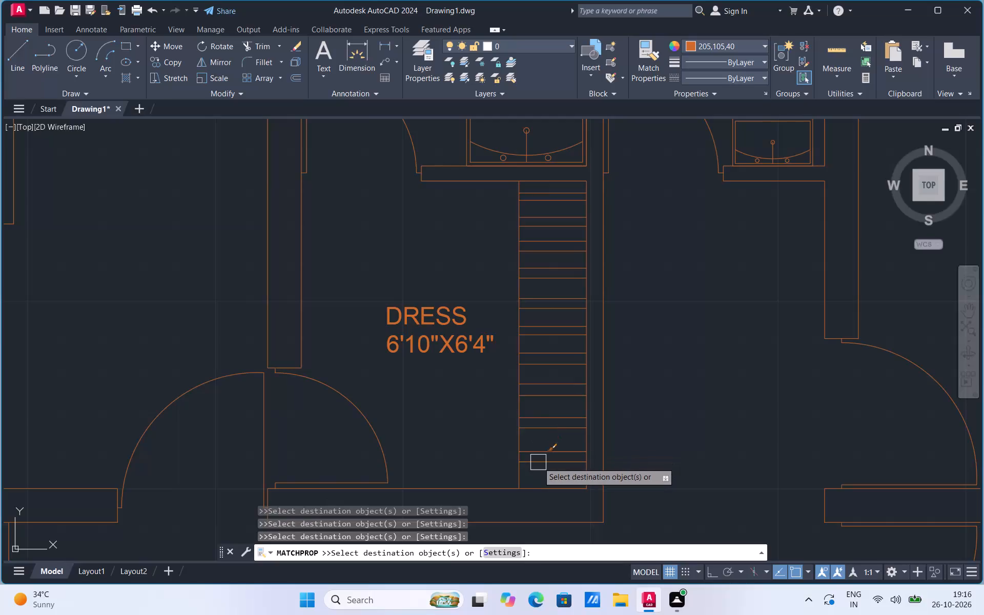
Match the orange properties onto the 6'4"X4'2" bath's toilet, washbasin and south wall lines, and the staircase walking line.
{"action": "scroll", "coordinate": [538, 462], "scroll_direction": "down", "scroll_amount": 4}
{"action": "scroll", "coordinate": [519, 300], "scroll_direction": "down", "scroll_amount": 2}
{"action": "scroll", "coordinate": [520, 299], "scroll_direction": "up", "scroll_amount": 1}
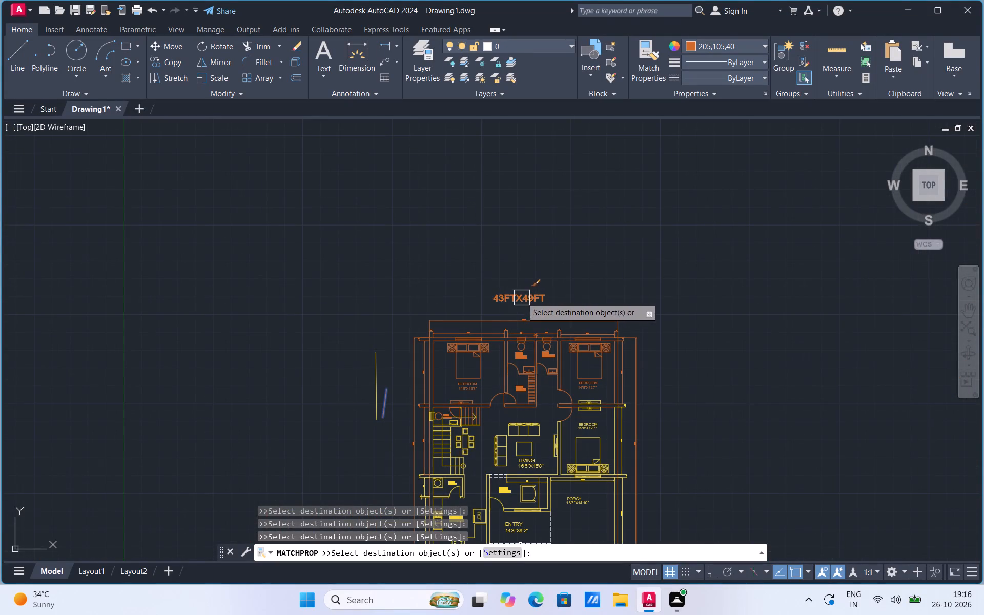
{"action": "scroll", "coordinate": [459, 453], "scroll_direction": "down", "scroll_amount": 1}
{"action": "scroll", "coordinate": [459, 453], "scroll_direction": "up", "scroll_amount": 5}
{"action": "scroll", "coordinate": [459, 297], "scroll_direction": "down", "scroll_amount": 3}
{"action": "scroll", "coordinate": [439, 329], "scroll_direction": "up", "scroll_amount": 2}
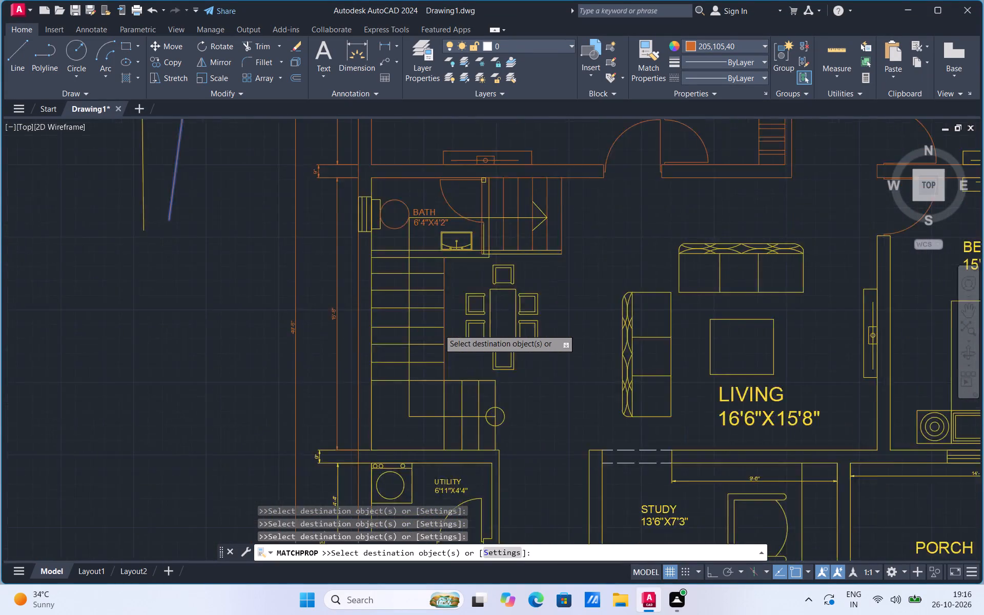
{"action": "scroll", "coordinate": [439, 329], "scroll_direction": "up", "scroll_amount": 1}
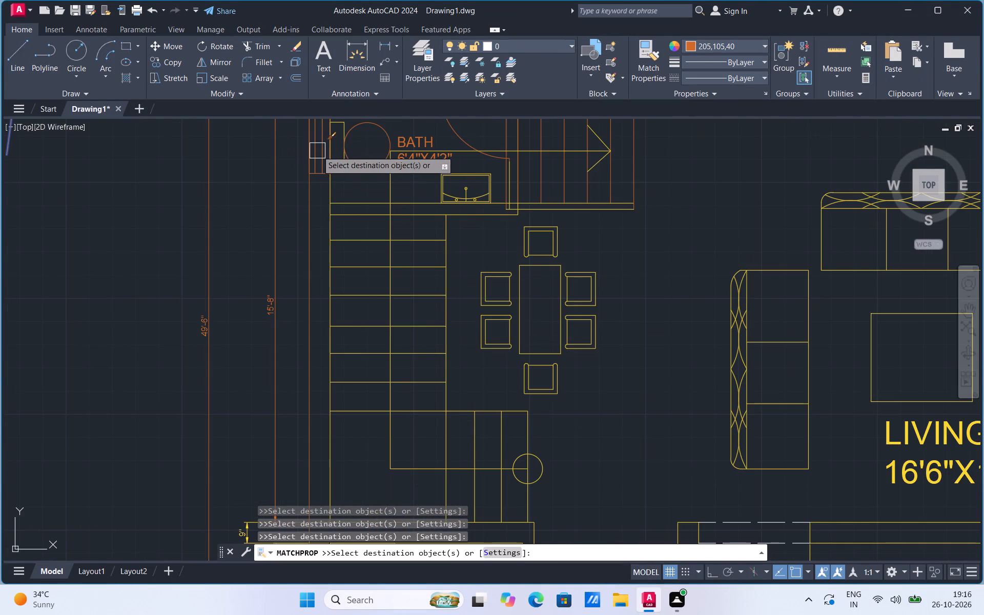
{"action": "left_click_drag", "start_coordinate": [317, 151], "coordinate": [343, 165]}
{"action": "left_click", "coordinate": [342, 170]}
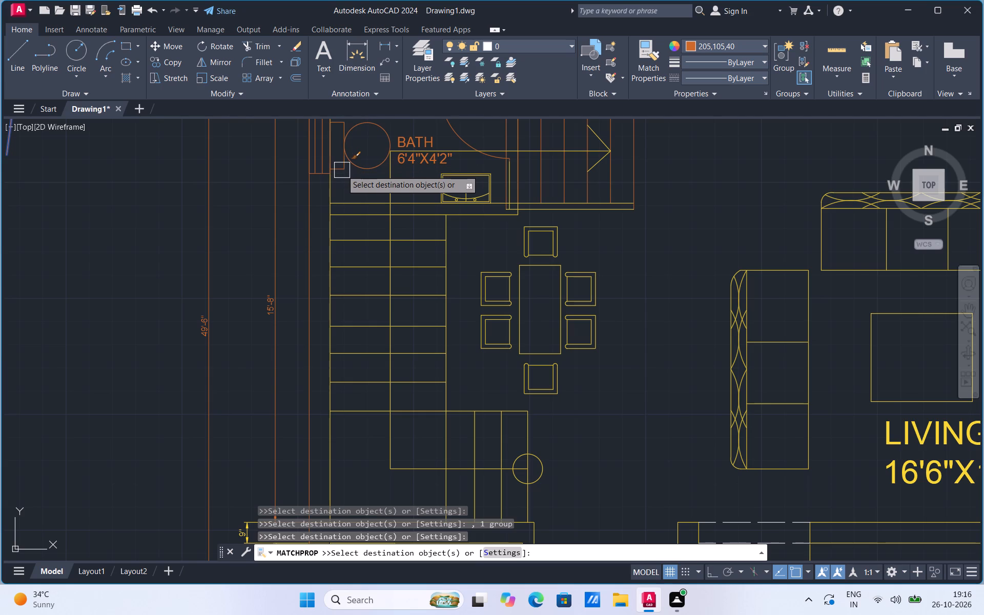
{"action": "left_click_drag", "start_coordinate": [396, 182], "coordinate": [466, 152]}
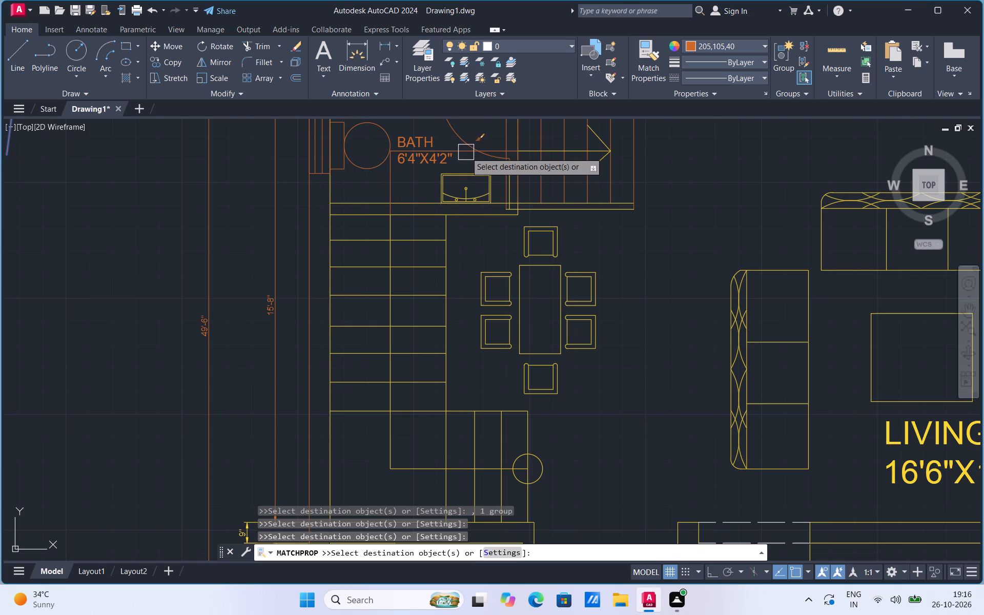
{"action": "left_click_drag", "start_coordinate": [466, 152], "coordinate": [461, 175]}
{"action": "left_click_drag", "start_coordinate": [461, 175], "coordinate": [424, 202]}
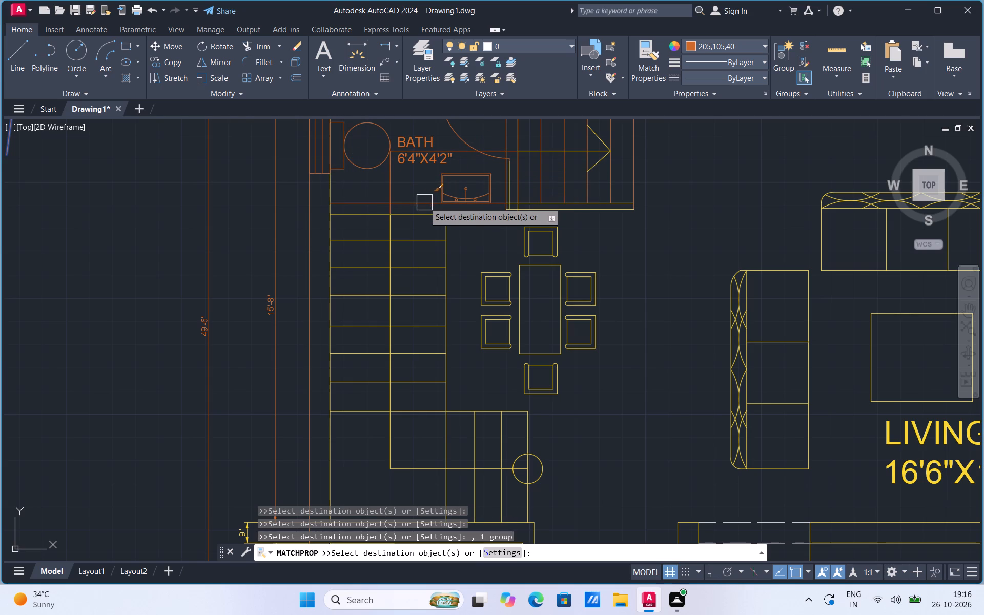
{"action": "left_click", "coordinate": [424, 202]}
{"action": "left_click_drag", "start_coordinate": [421, 210], "coordinate": [389, 228]}
Match the orange properties onto the tread lines of the staircase's long flight south of the bath and the inner west wall line.
{"action": "left_click_drag", "start_coordinate": [389, 228], "coordinate": [329, 254]}
{"action": "left_click_drag", "start_coordinate": [329, 254], "coordinate": [353, 241]}
{"action": "left_click_drag", "start_coordinate": [353, 241], "coordinate": [353, 261]}
{"action": "left_click_drag", "start_coordinate": [353, 261], "coordinate": [356, 288]}
{"action": "left_click_drag", "start_coordinate": [356, 288], "coordinate": [356, 317]}
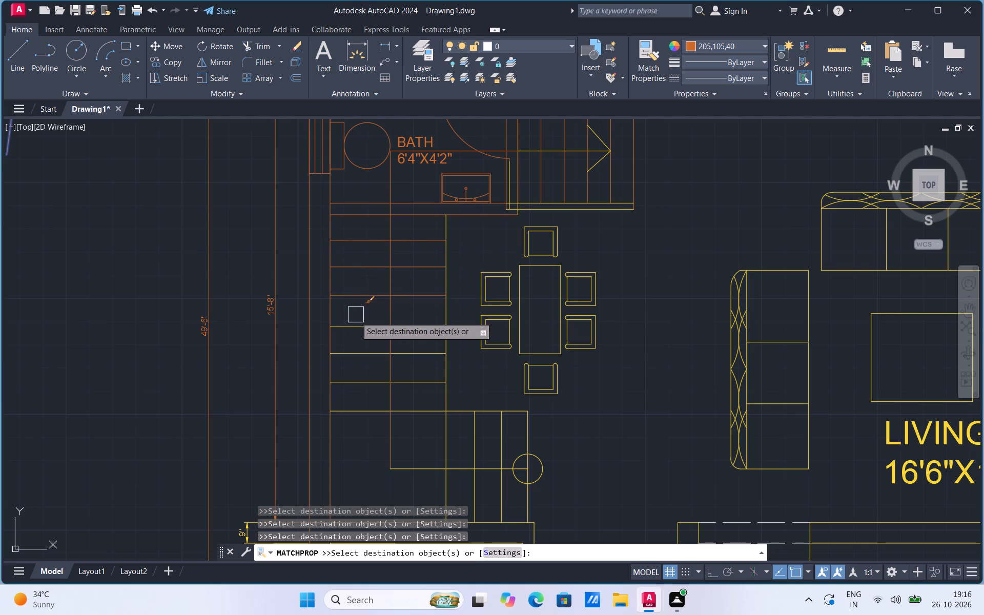
{"action": "left_click_drag", "start_coordinate": [356, 317], "coordinate": [357, 327]}
{"action": "left_click_drag", "start_coordinate": [357, 327], "coordinate": [354, 348]}
{"action": "left_click", "coordinate": [354, 348]}
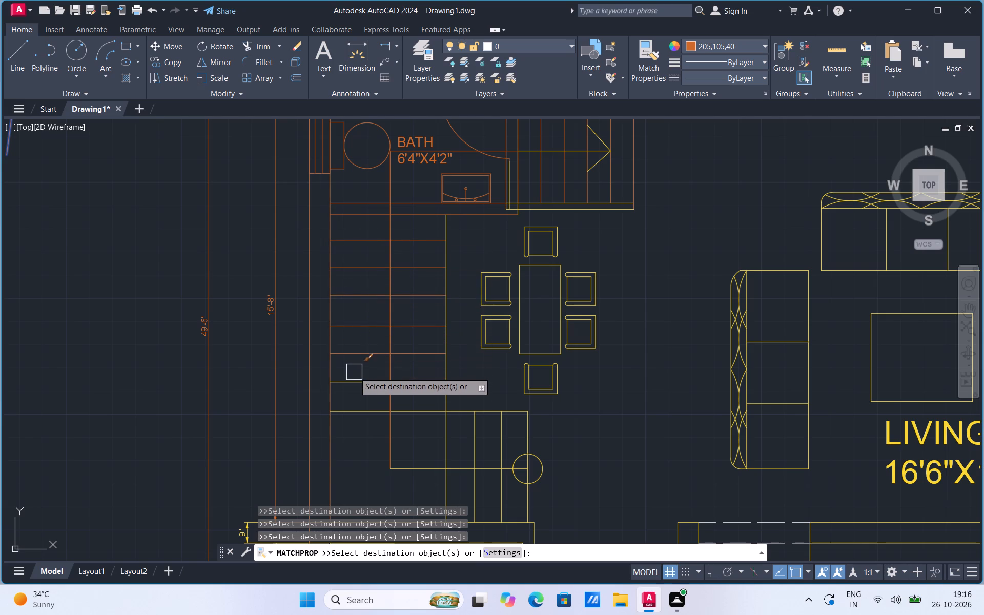
{"action": "left_click", "coordinate": [355, 375]}
{"action": "left_click", "coordinate": [356, 413]}
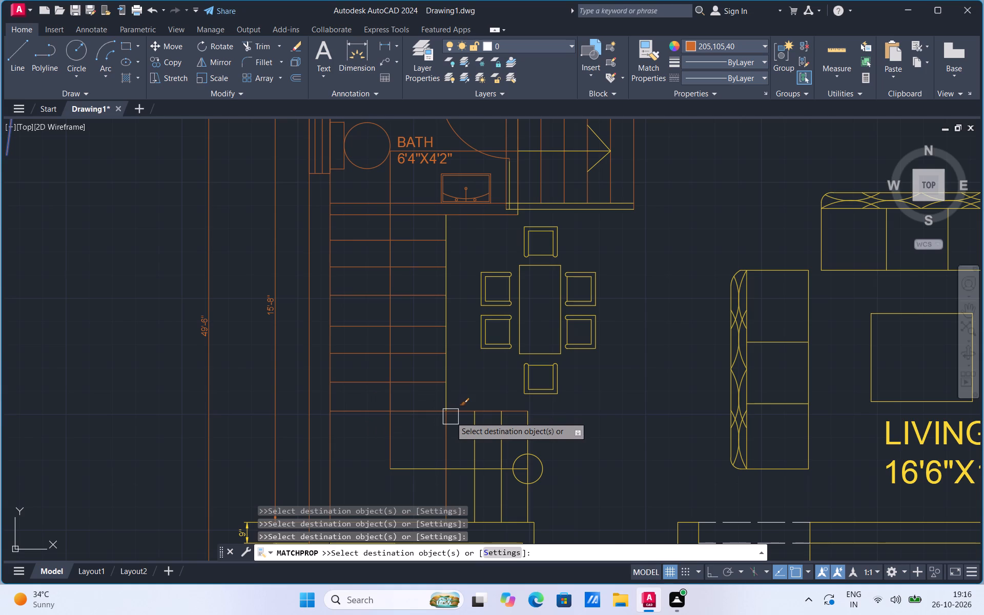
Match the orange properties onto the long flight's east edge and the dining set's north-west and north chairs.
{"action": "left_click_drag", "start_coordinate": [444, 311], "coordinate": [479, 282]}
{"action": "left_click_drag", "start_coordinate": [479, 282], "coordinate": [529, 244]}
{"action": "left_click_drag", "start_coordinate": [529, 244], "coordinate": [531, 236]}
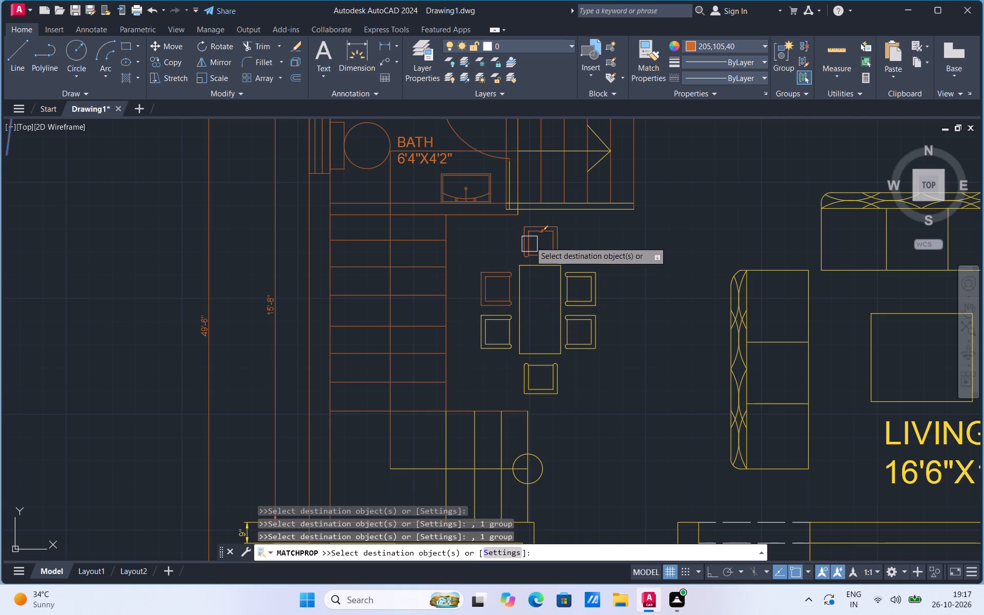
Match the orange properties onto the upper flight's two south edge lines, its direction line and the adjoining bath wall line.
{"action": "left_click_drag", "start_coordinate": [531, 236], "coordinate": [553, 196]}
{"action": "left_click_drag", "start_coordinate": [553, 196], "coordinate": [546, 209]}
{"action": "left_click", "coordinate": [546, 209]}
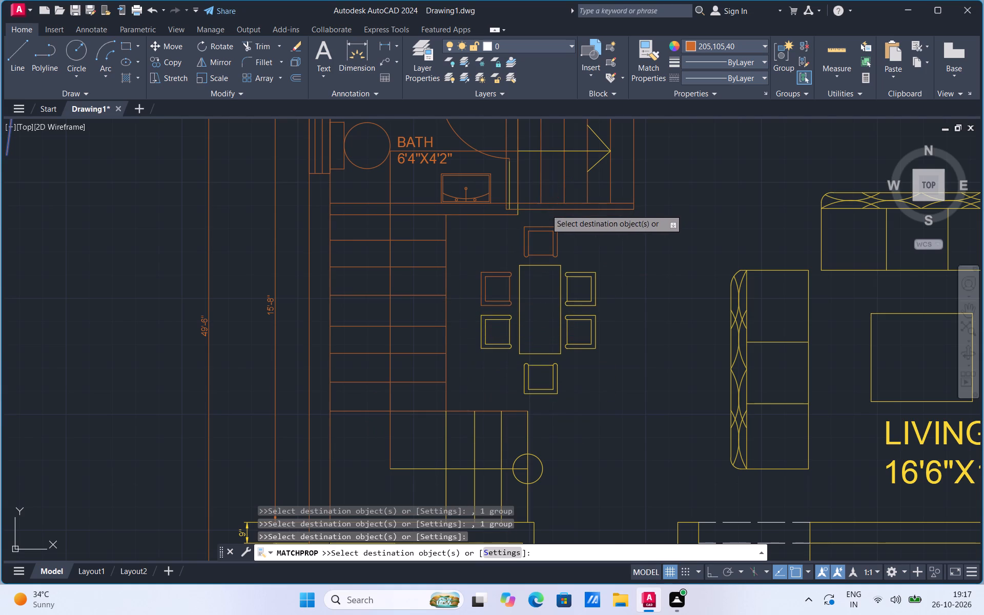
{"action": "left_click_drag", "start_coordinate": [552, 155], "coordinate": [515, 181]}
{"action": "left_click", "coordinate": [515, 181]}
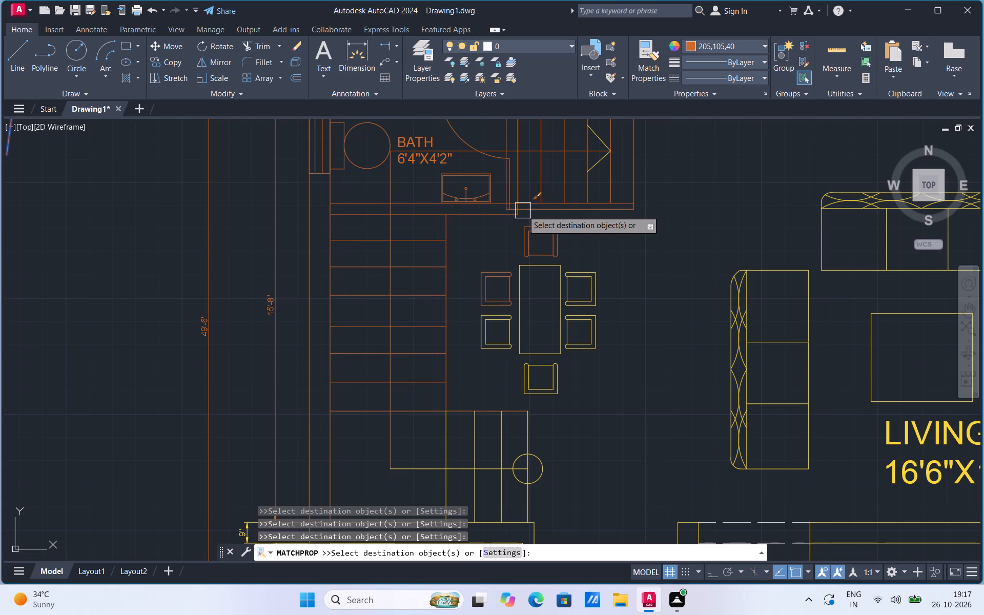
Match the orange properties onto the dining table and its four remaining chairs.
{"action": "left_click_drag", "start_coordinate": [532, 267], "coordinate": [501, 324]}
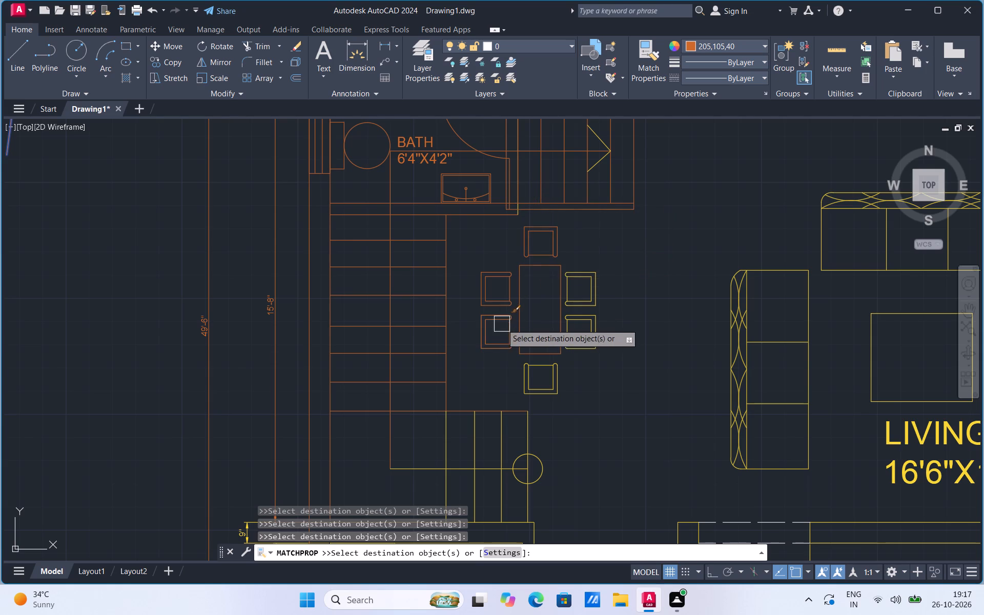
{"action": "left_click_drag", "start_coordinate": [501, 324], "coordinate": [553, 391]}
{"action": "left_click", "coordinate": [553, 391]}
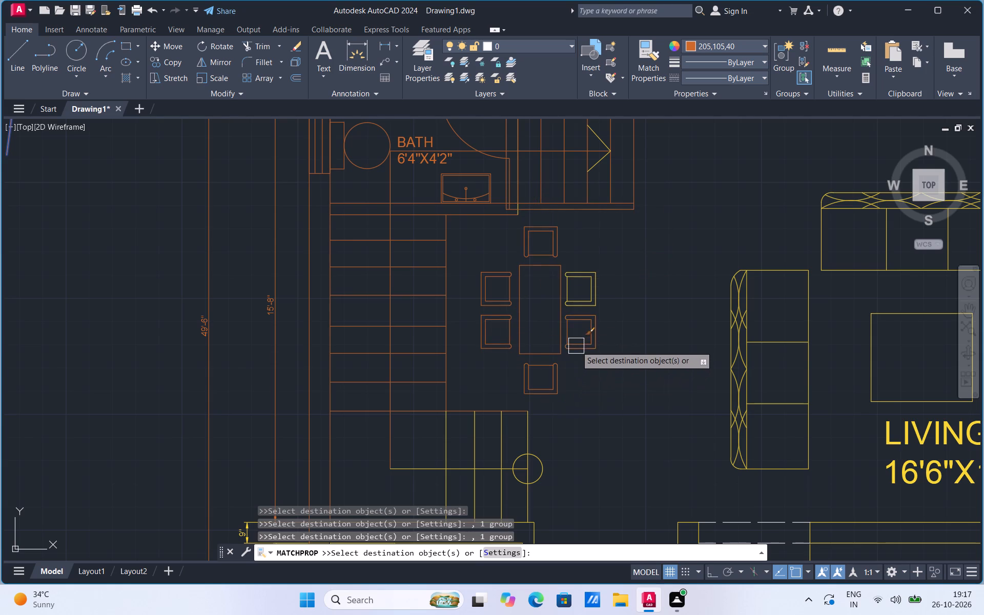
{"action": "left_click_drag", "start_coordinate": [576, 346], "coordinate": [586, 281]}
{"action": "left_click", "coordinate": [586, 281]}
Match the orange properties onto both lines of the upper flight's direction arrowhead.
{"action": "left_click_drag", "start_coordinate": [597, 132], "coordinate": [597, 153]}
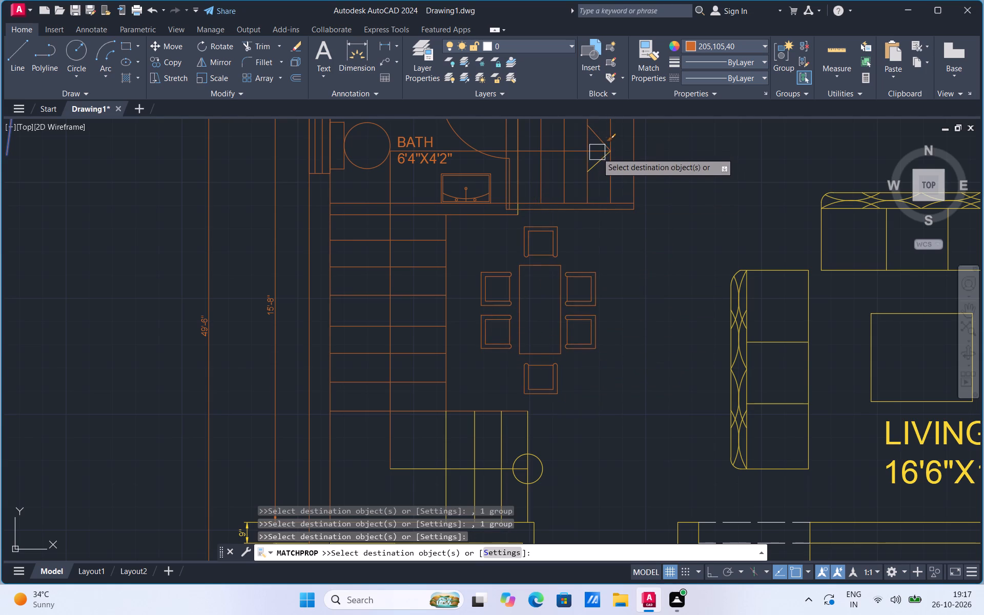
{"action": "left_click_drag", "start_coordinate": [597, 153], "coordinate": [599, 158]}
{"action": "left_click", "coordinate": [599, 158]}
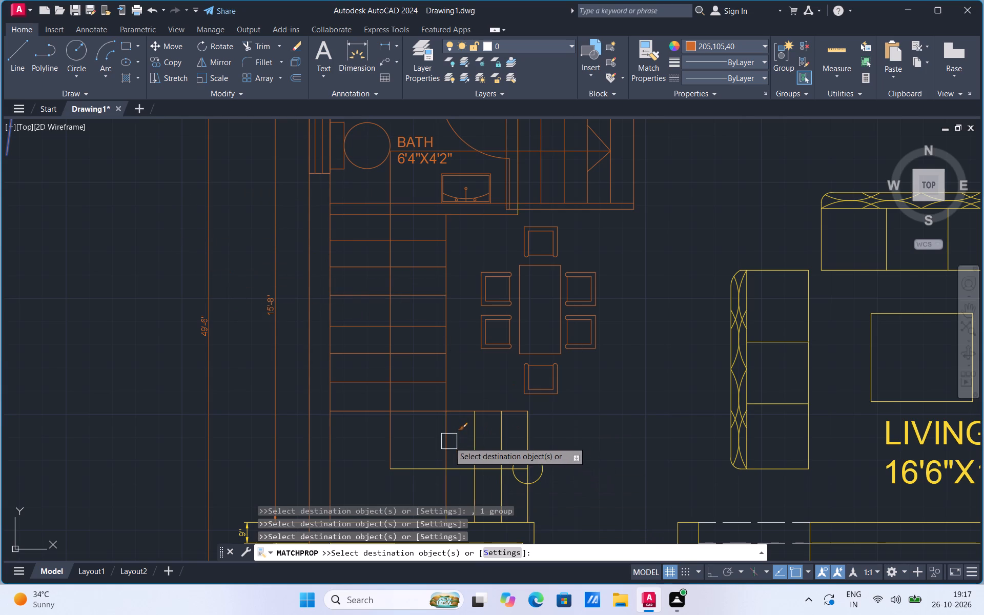
Match the orange properties onto the lower flight's walking line, riser lines and start circle, and the wall line just south of it.
{"action": "left_click_drag", "start_coordinate": [444, 442], "coordinate": [426, 467]}
{"action": "left_click", "coordinate": [426, 467]}
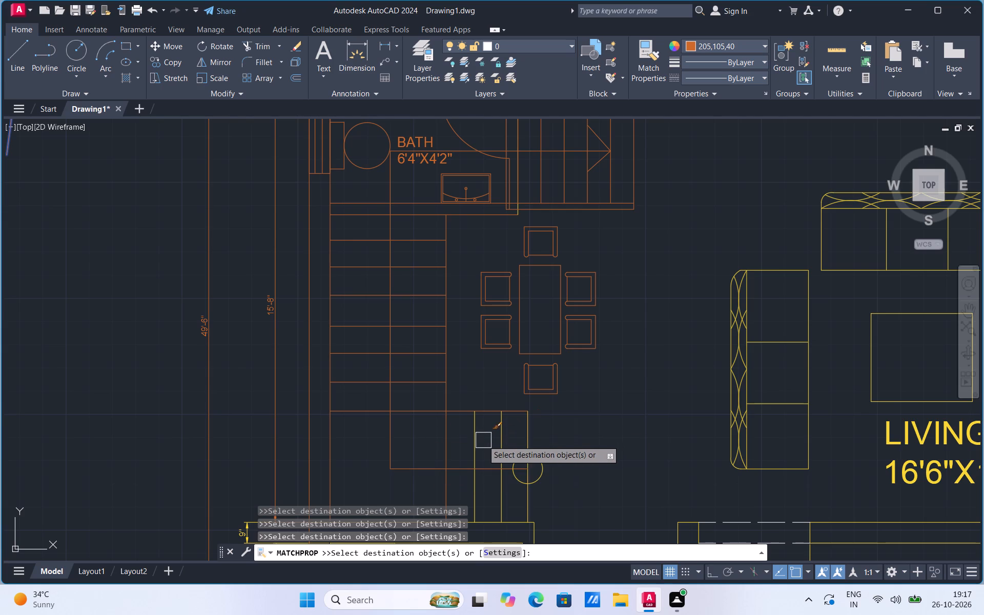
{"action": "left_click_drag", "start_coordinate": [477, 442], "coordinate": [502, 442]}
{"action": "left_click_drag", "start_coordinate": [502, 442], "coordinate": [533, 436]}
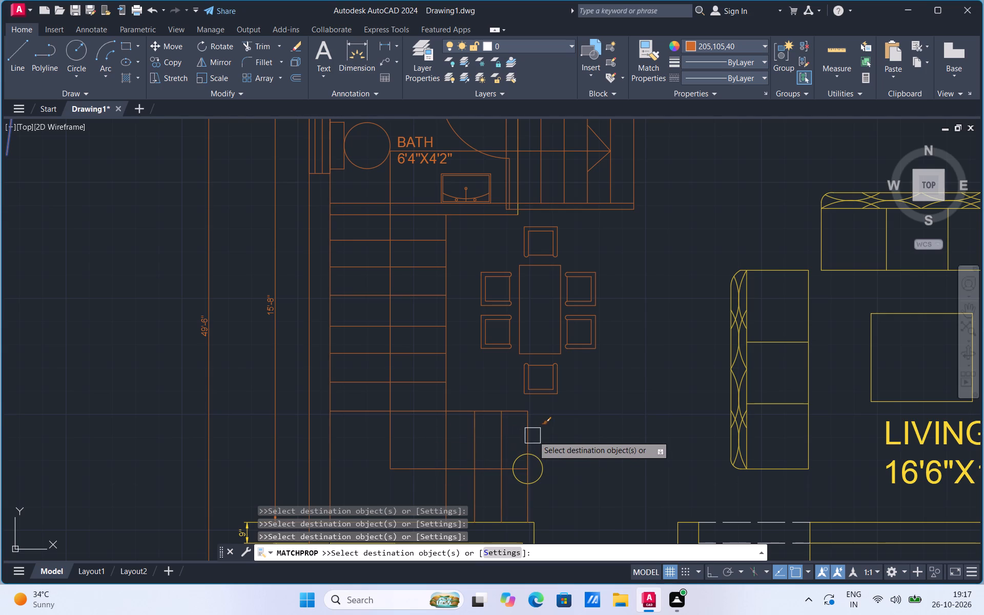
{"action": "left_click_drag", "start_coordinate": [533, 436], "coordinate": [539, 467]}
{"action": "left_click_drag", "start_coordinate": [539, 467], "coordinate": [510, 527]}
{"action": "left_click", "coordinate": [510, 527]}
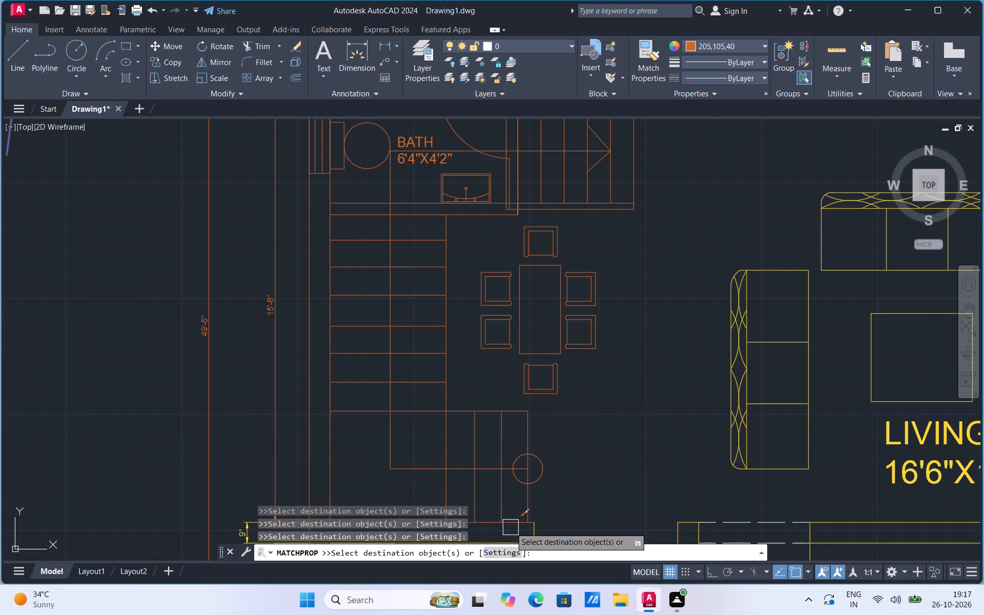
Match the orange properties onto the three-seat sofa on the living room's west side.
{"action": "left_click", "coordinate": [731, 329]}
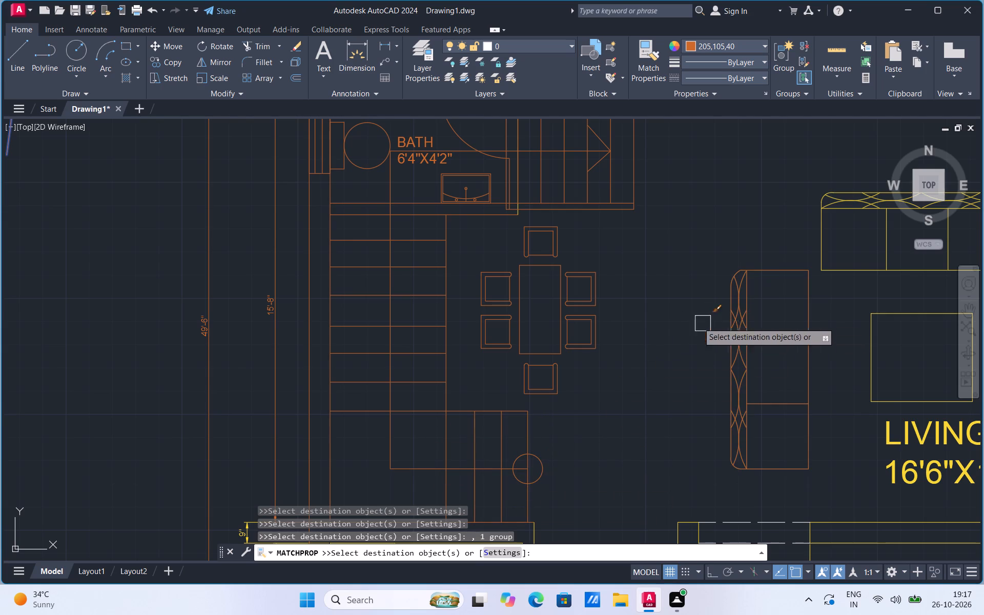
Match the orange properties onto the 9", 4'-4" and 5" dimensions west of the utility and the dimension directly south of them.
{"action": "scroll", "coordinate": [221, 247], "scroll_direction": "down", "scroll_amount": 3}
{"action": "scroll", "coordinate": [245, 331], "scroll_direction": "up", "scroll_amount": 3}
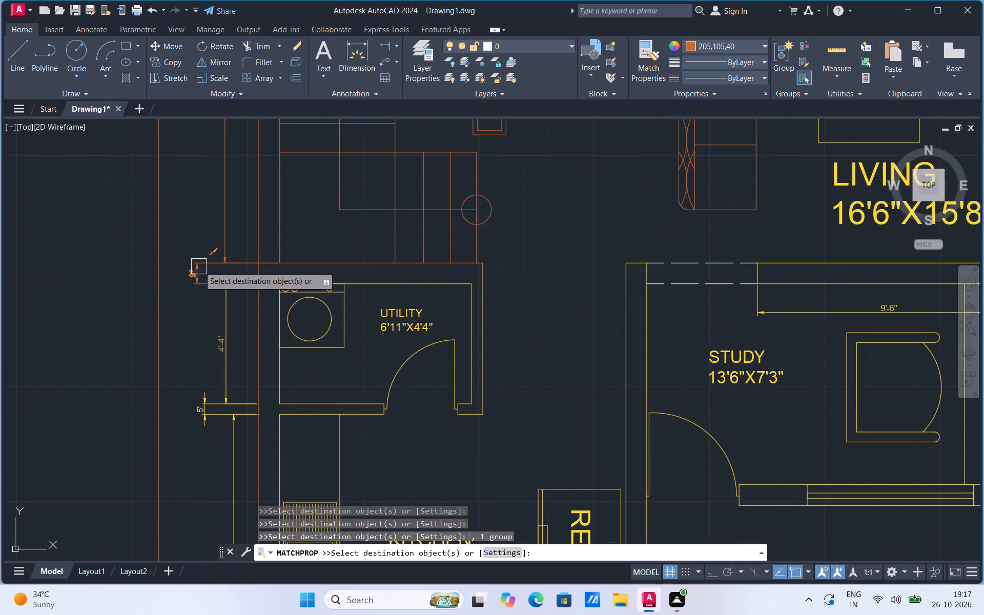
{"action": "left_click", "coordinate": [199, 266]}
{"action": "left_click", "coordinate": [217, 327]}
{"action": "left_click", "coordinate": [214, 413]}
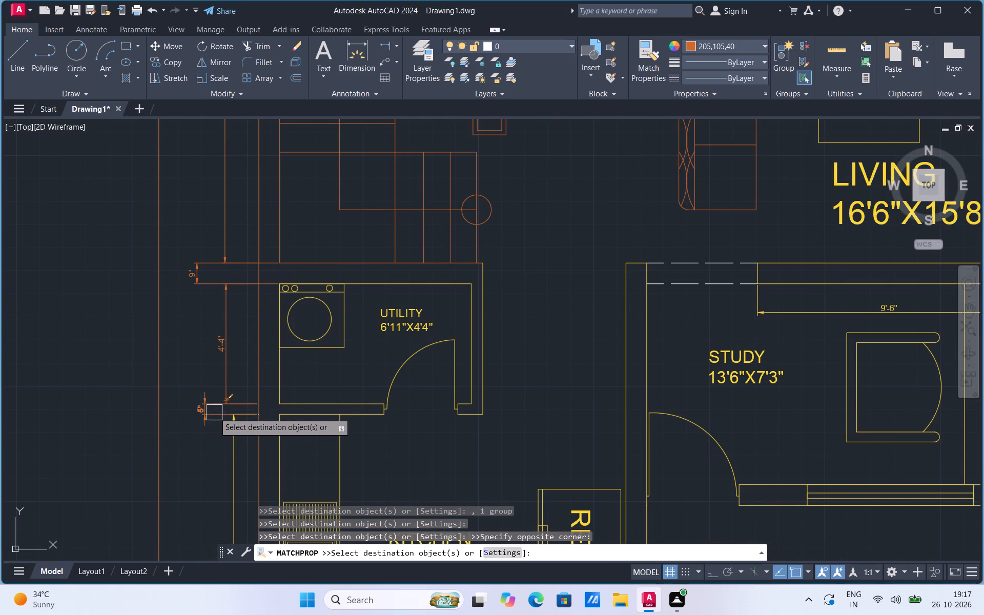
{"action": "left_click", "coordinate": [241, 447]}
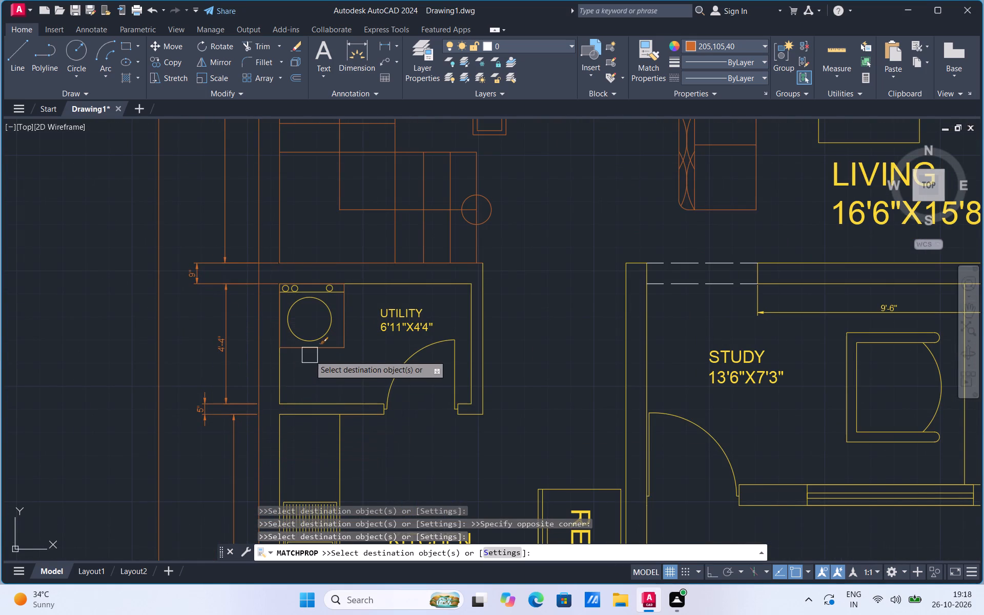
Match the orange properties onto the utility's washing machine, including its outline, drum, control strip line and three knobs.
{"action": "left_click", "coordinate": [310, 355]}
{"action": "left_click", "coordinate": [327, 329]}
{"action": "scroll", "coordinate": [310, 290], "scroll_direction": "up", "scroll_amount": 2}
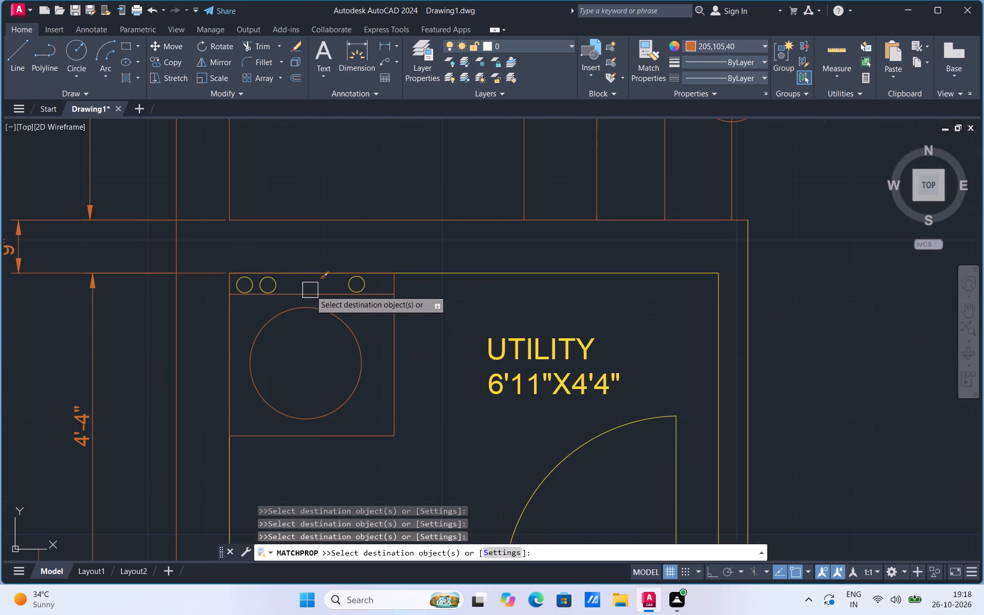
{"action": "left_click", "coordinate": [295, 294]}
{"action": "left_click", "coordinate": [269, 283]}
{"action": "left_click", "coordinate": [256, 289]}
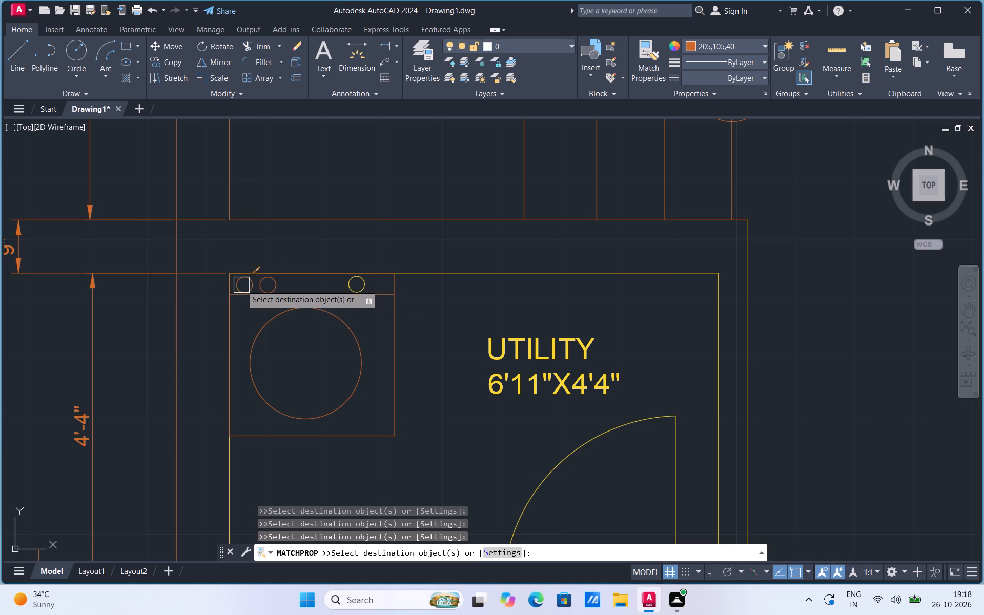
{"action": "left_click", "coordinate": [241, 285]}
{"action": "left_click", "coordinate": [347, 292]}
Match the orange properties onto the utility's inner north wall line, the UTILITY 6'11"X4'4" label and the door.
{"action": "left_click", "coordinate": [424, 276]}
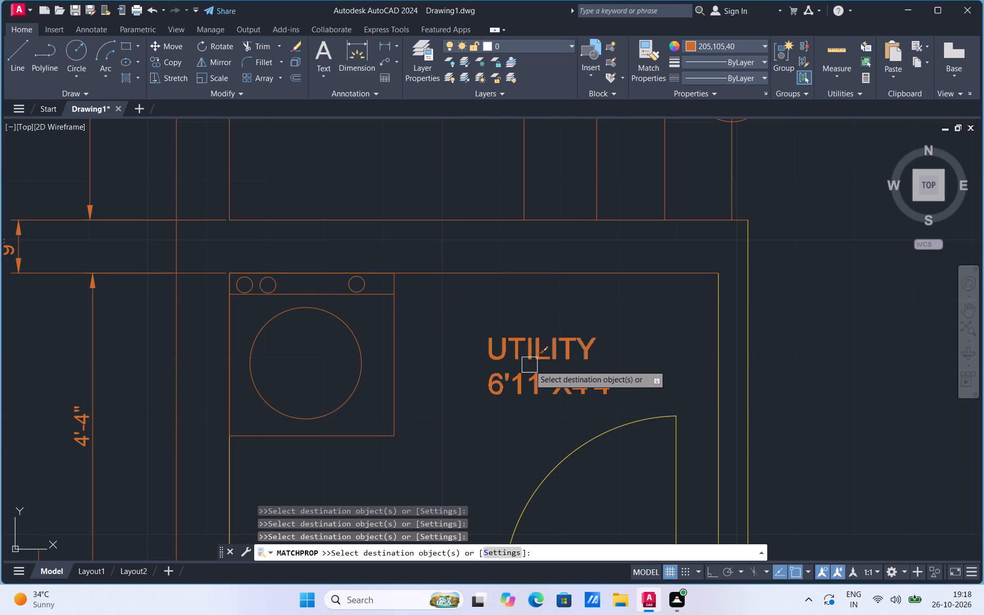
{"action": "left_click", "coordinate": [529, 365]}
{"action": "scroll", "coordinate": [519, 274], "scroll_direction": "down", "scroll_amount": 2}
{"action": "left_click", "coordinate": [538, 356]}
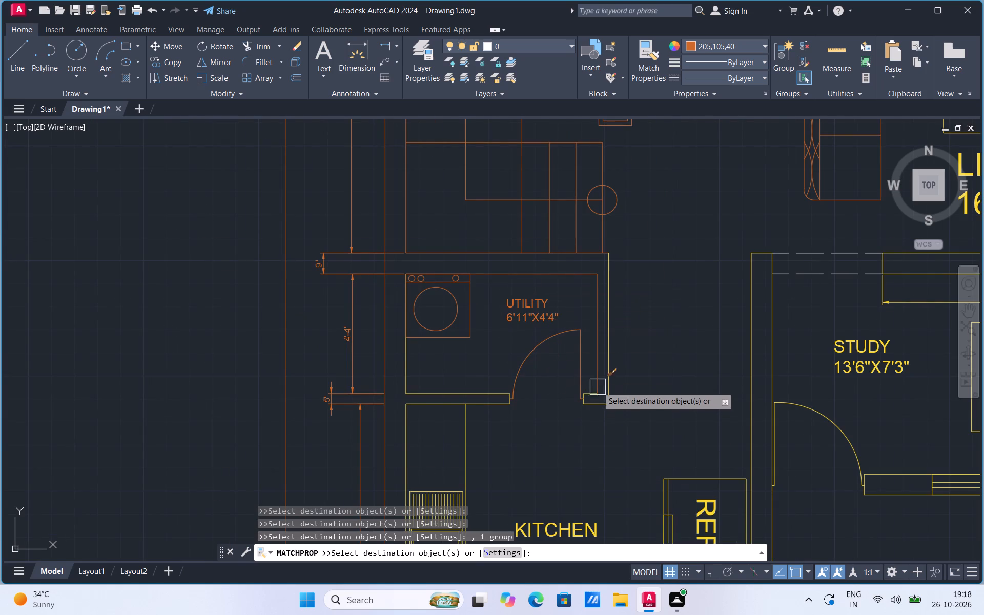
Match the orange properties onto the utility's east, south and west inner walls and the kitchen's west wall, counter edge and sink.
{"action": "left_click", "coordinate": [605, 359]}
{"action": "left_click", "coordinate": [598, 366]}
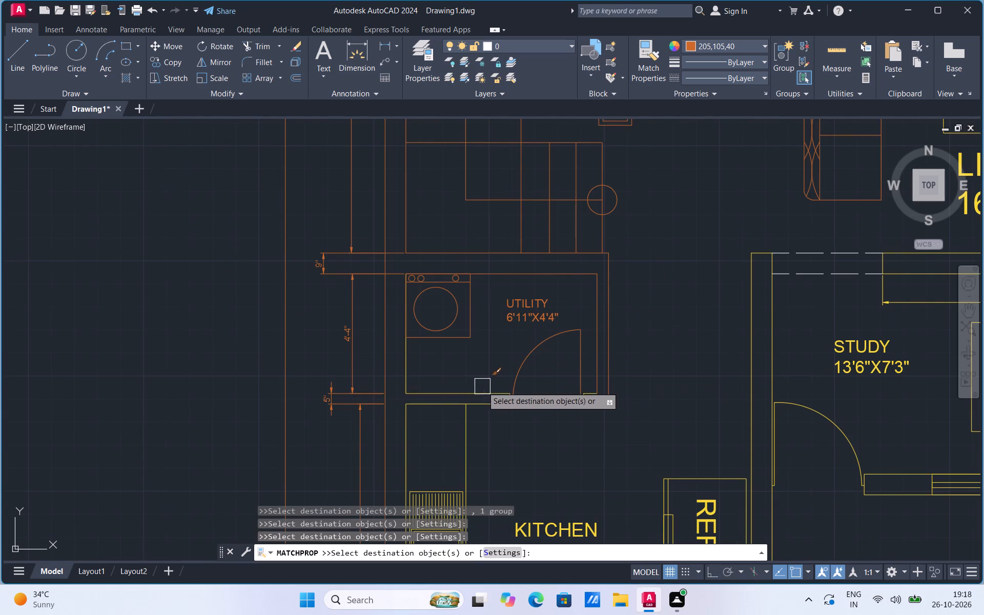
{"action": "left_click", "coordinate": [477, 390]}
{"action": "left_click", "coordinate": [399, 372]}
{"action": "left_click", "coordinate": [466, 439]}
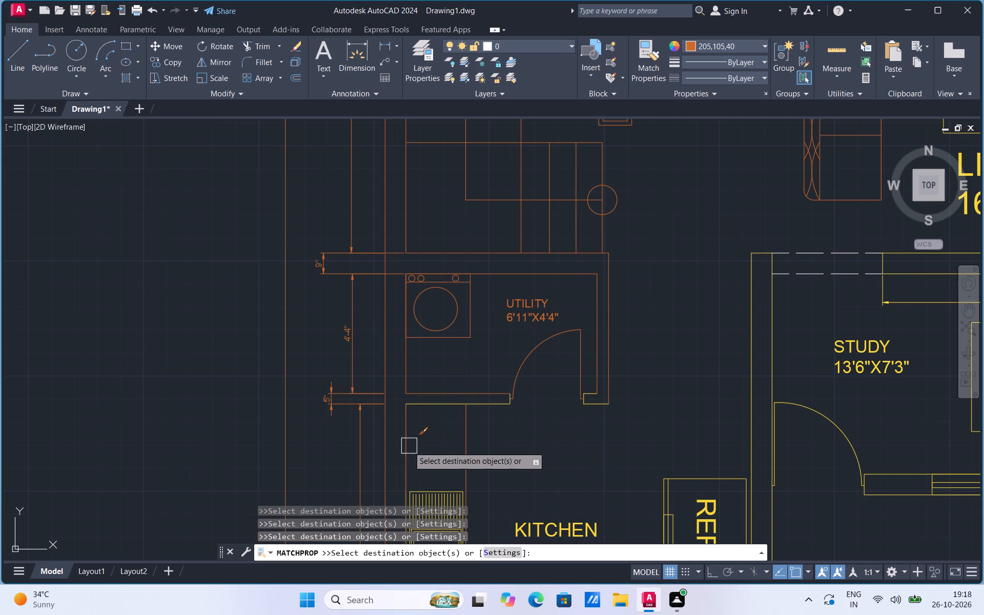
{"action": "left_click", "coordinate": [407, 447]}
{"action": "left_click", "coordinate": [433, 488]}
Match the orange properties onto the utility's outer south wall line and the wall ends on both sides of its door.
{"action": "left_click", "coordinate": [433, 407]}
{"action": "scroll", "coordinate": [568, 401], "scroll_direction": "up", "scroll_amount": 2}
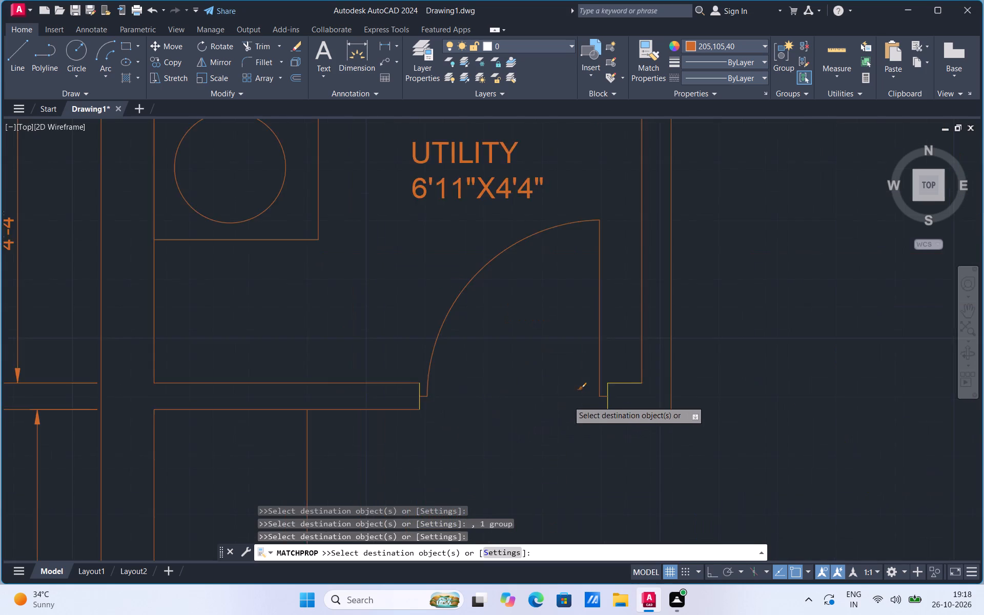
{"action": "scroll", "coordinate": [568, 401], "scroll_direction": "up", "scroll_amount": 1}
{"action": "left_click", "coordinate": [643, 374]}
{"action": "left_click", "coordinate": [633, 384]}
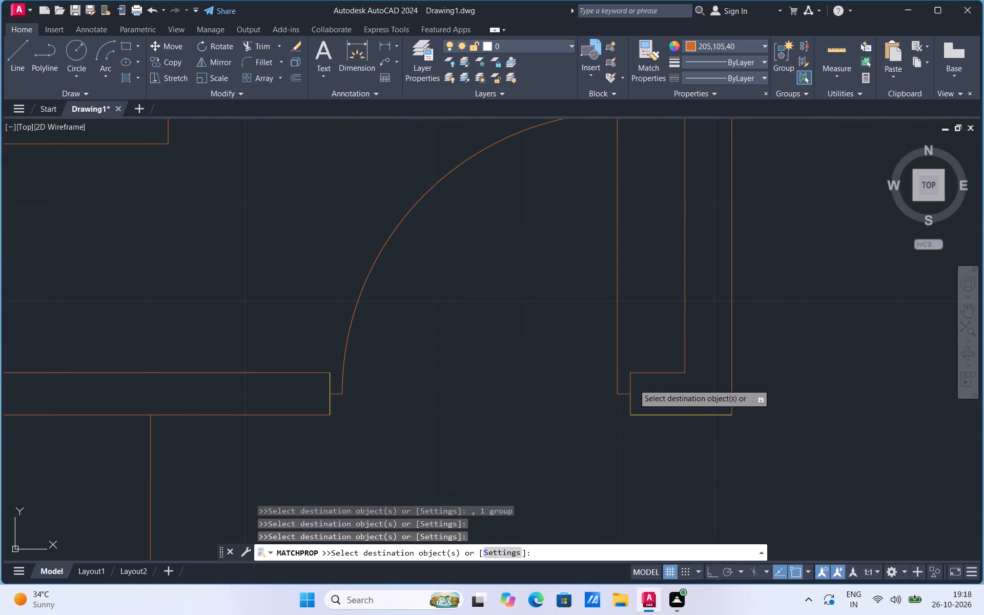
{"action": "left_click", "coordinate": [665, 415]}
{"action": "left_click", "coordinate": [330, 379]}
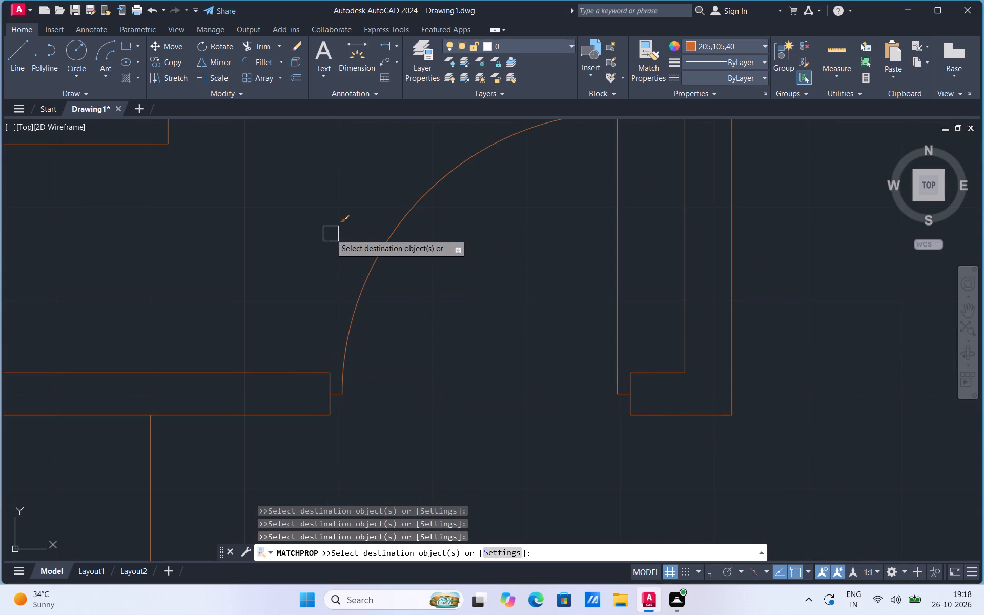
Match the orange properties onto the KITCHEN label, stove, south counter edge, south wall lines, window and the 9" dimension beside them.
{"action": "scroll", "coordinate": [331, 234], "scroll_direction": "down", "scroll_amount": 4}
{"action": "left_click", "coordinate": [342, 338]}
{"action": "left_click", "coordinate": [312, 427]}
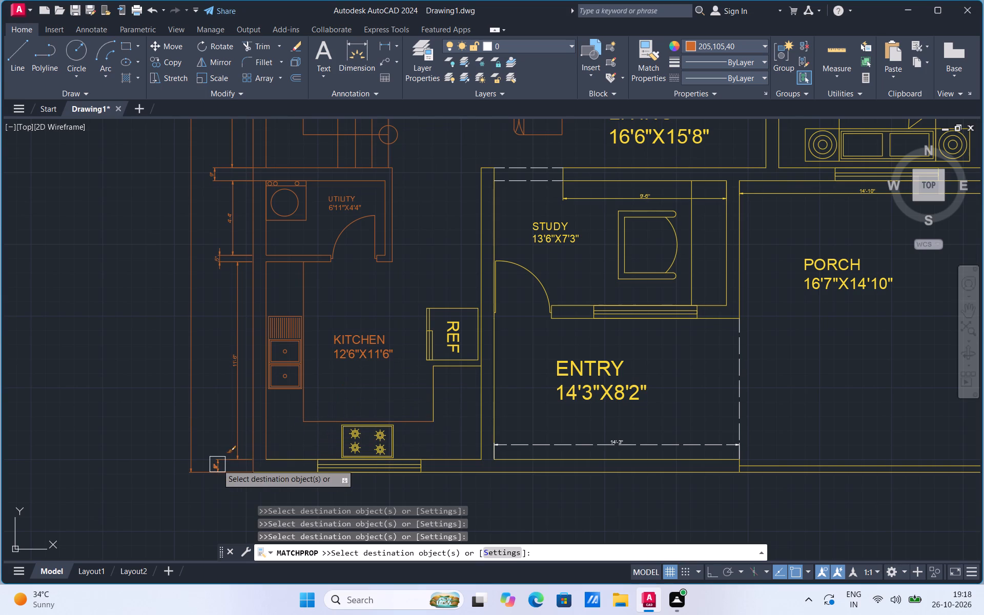
{"action": "left_click", "coordinate": [217, 464]}
{"action": "left_click", "coordinate": [282, 460]}
{"action": "left_click", "coordinate": [279, 475]}
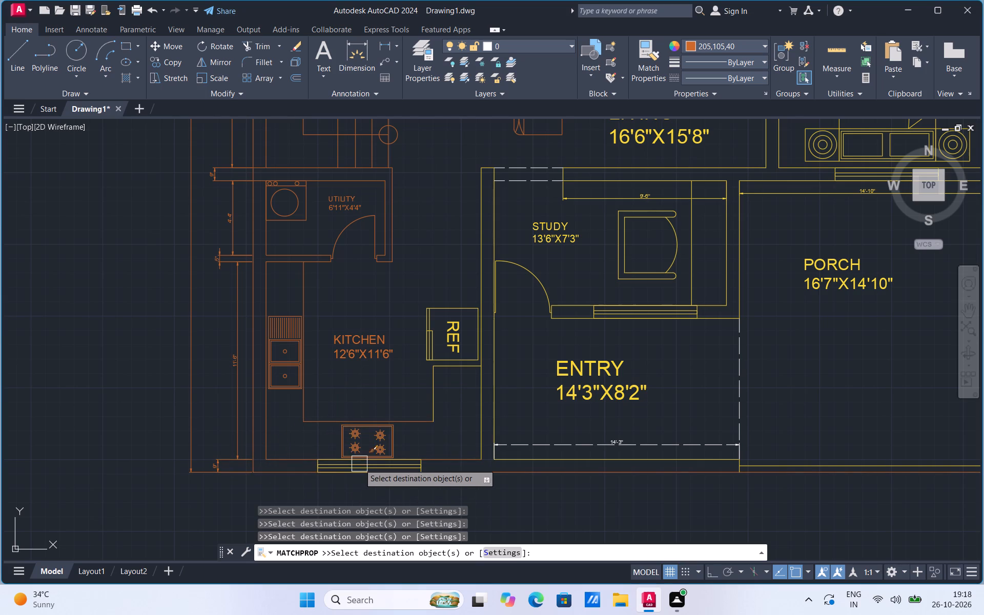
{"action": "left_click", "coordinate": [359, 464]}
{"action": "left_click", "coordinate": [374, 467]}
Match the orange properties onto the kitchen counter's east return, the REF refrigerator and the kitchen's east wall line.
{"action": "left_click", "coordinate": [440, 400]}
{"action": "left_click", "coordinate": [460, 367]}
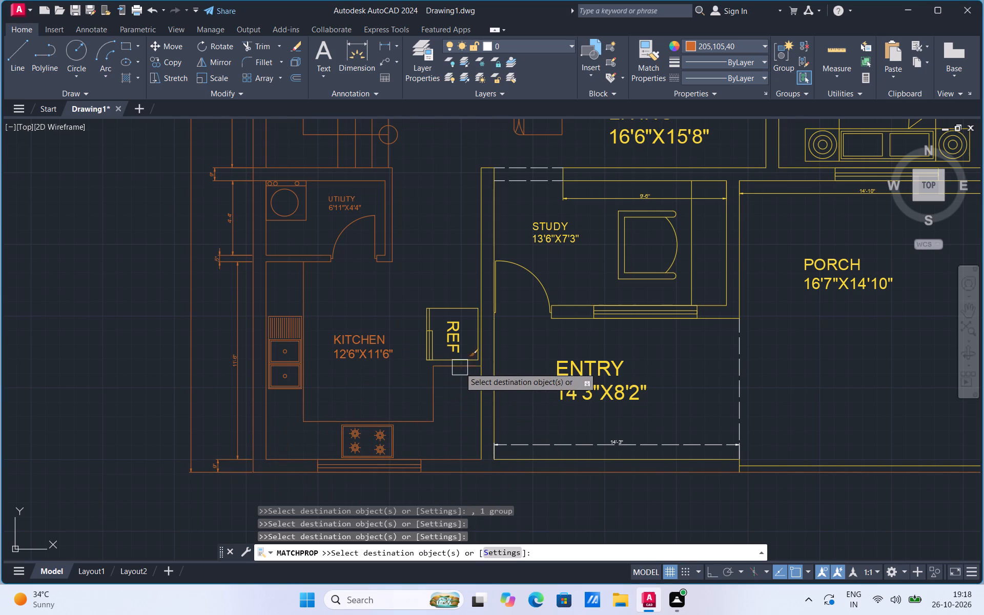
{"action": "left_click", "coordinate": [453, 336]}
{"action": "left_click", "coordinate": [412, 346]}
{"action": "left_click", "coordinate": [480, 389]}
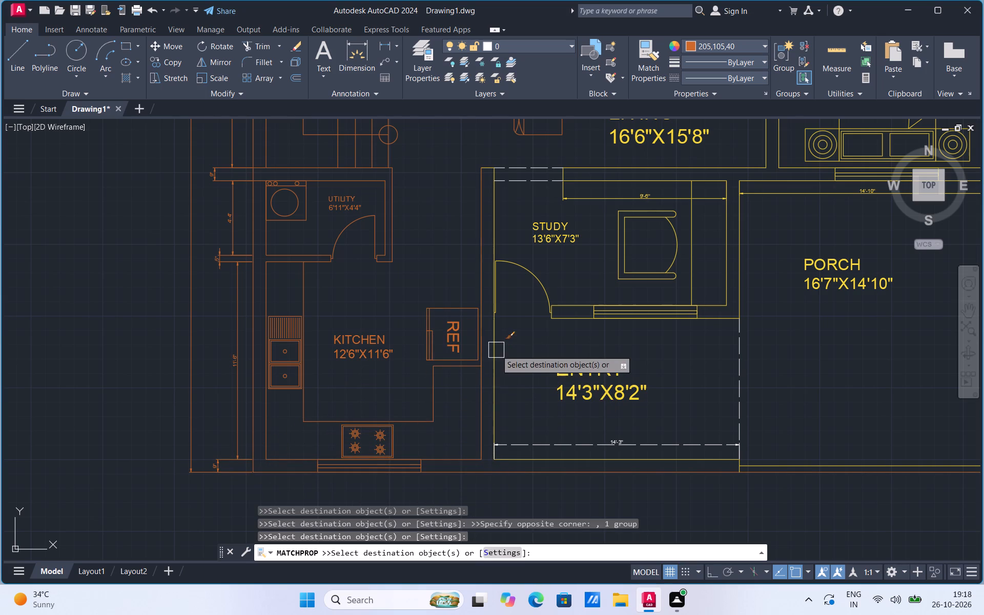
Match the orange properties onto the study's door, west and north wall lines, 9'-6" dimension and the wall end at the dashed opening.
{"action": "left_click", "coordinate": [499, 346]}
{"action": "left_click", "coordinate": [534, 269]}
{"action": "left_click", "coordinate": [498, 228]}
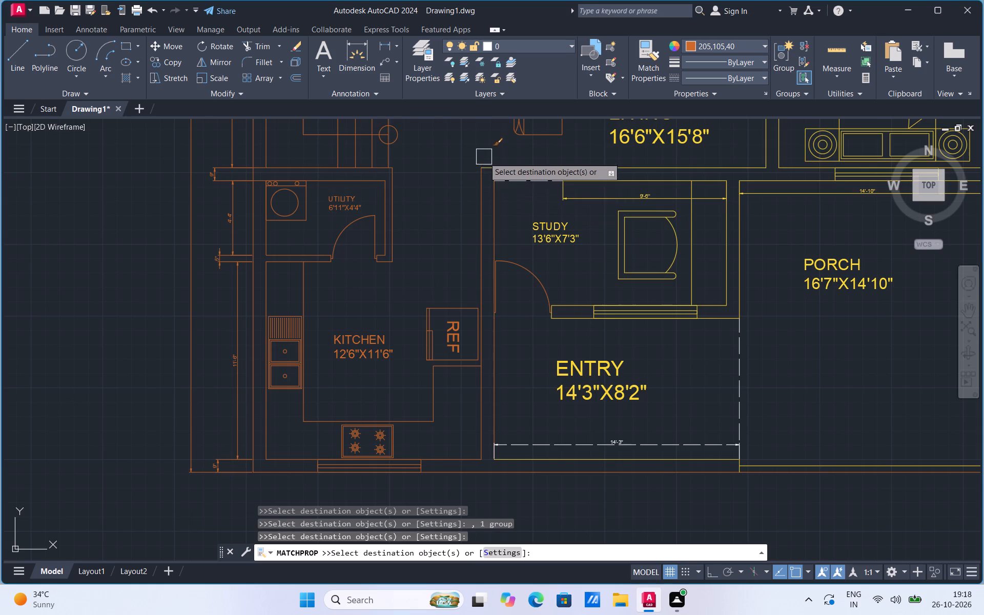
{"action": "scroll", "coordinate": [484, 159], "scroll_direction": "up", "scroll_amount": 3}
{"action": "left_click", "coordinate": [482, 192]}
{"action": "scroll", "coordinate": [361, 296], "scroll_direction": "down", "scroll_amount": 4}
{"action": "scroll", "coordinate": [476, 289], "scroll_direction": "up", "scroll_amount": 1}
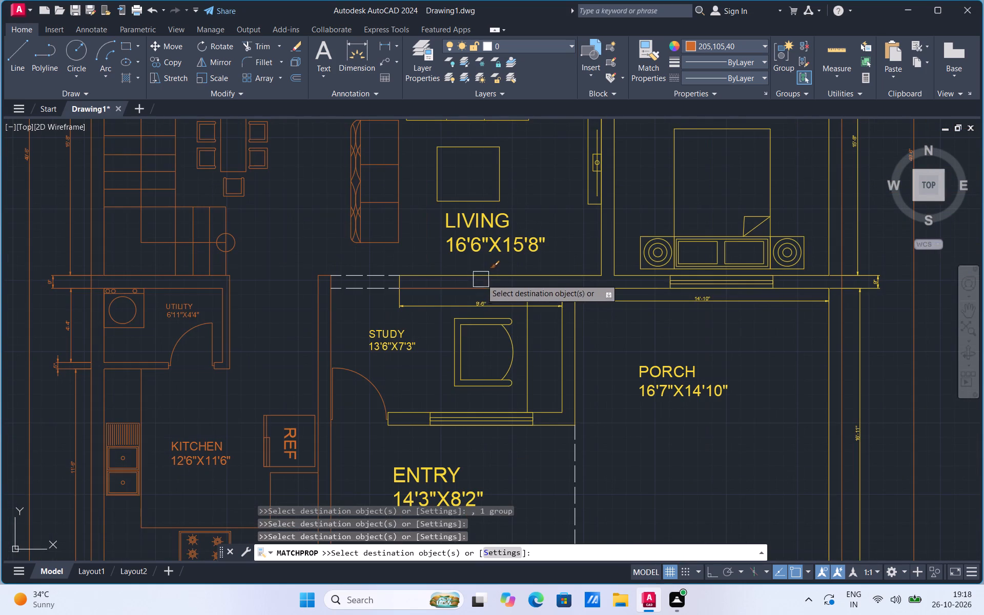
{"action": "left_click", "coordinate": [483, 278]}
{"action": "left_click", "coordinate": [468, 289]}
{"action": "left_click", "coordinate": [432, 313]}
{"action": "scroll", "coordinate": [403, 287], "scroll_direction": "up", "scroll_amount": 4}
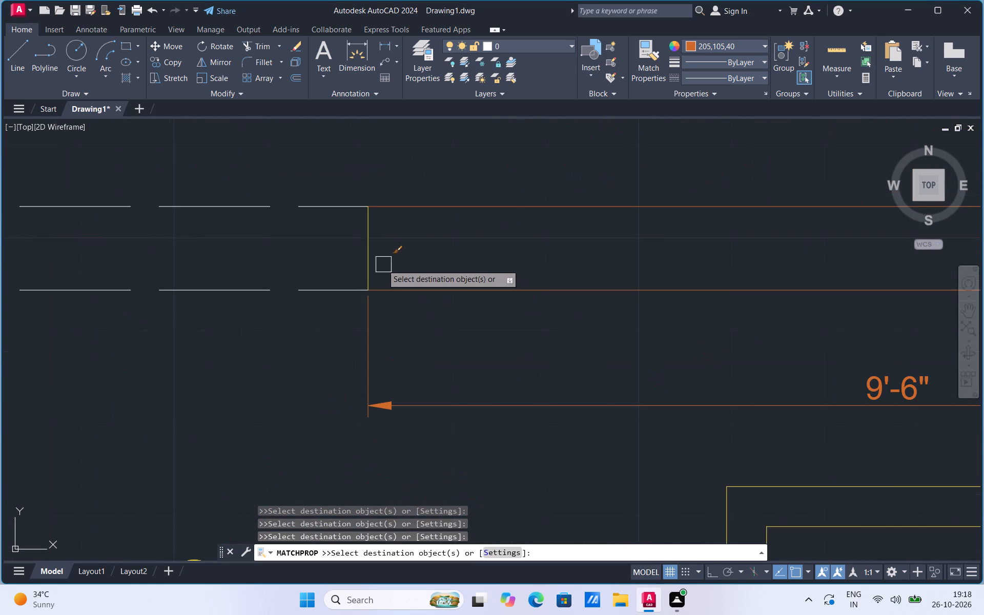
{"action": "left_click", "coordinate": [372, 262]}
{"action": "scroll", "coordinate": [445, 222], "scroll_direction": "down", "scroll_amount": 3}
Match the orange properties onto the STUDY and ENTRY labels and the study's south wall lines, window and west wall end.
{"action": "left_click", "coordinate": [446, 337]}
{"action": "left_click", "coordinate": [433, 441]}
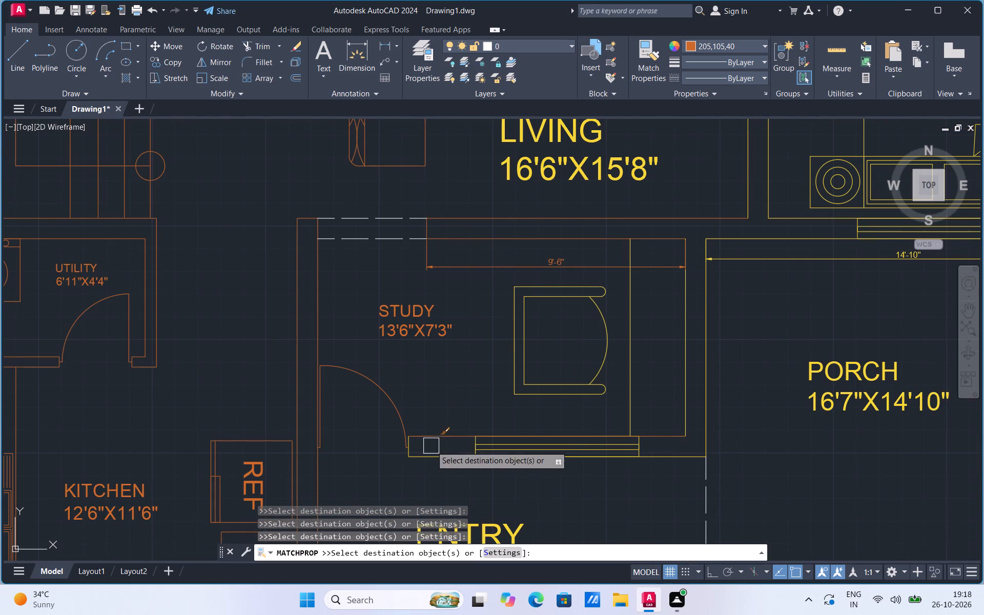
{"action": "left_click", "coordinate": [425, 458]}
{"action": "left_click", "coordinate": [526, 530]}
{"action": "left_click", "coordinate": [519, 456]}
{"action": "scroll", "coordinate": [419, 454], "scroll_direction": "up", "scroll_amount": 2}
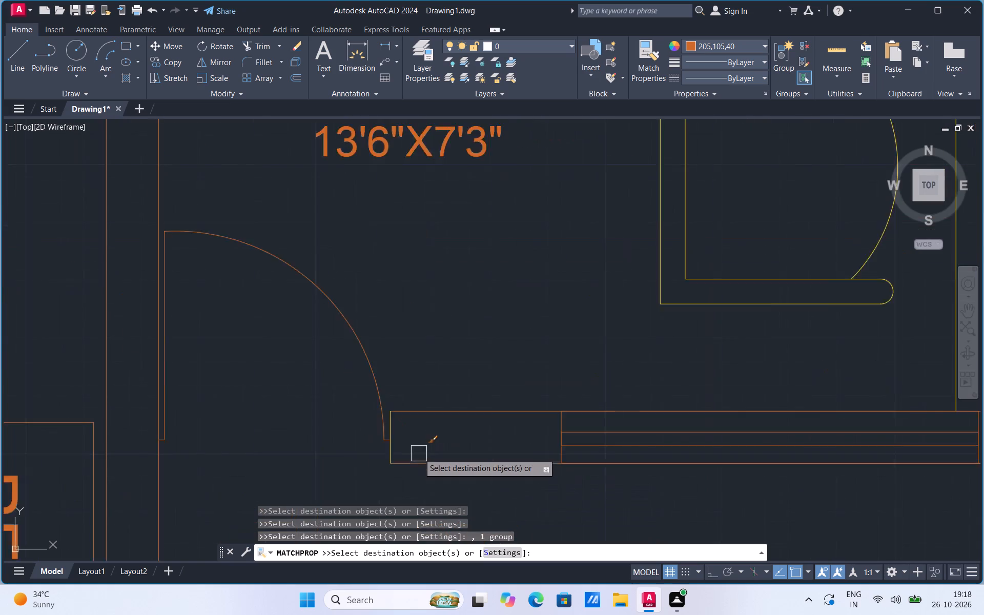
{"action": "scroll", "coordinate": [419, 454], "scroll_direction": "up", "scroll_amount": 1}
{"action": "left_click", "coordinate": [379, 422]}
Match the orange properties onto the study's chair, including its curved back and arm ends, the desk line and the east wall line.
{"action": "scroll", "coordinate": [355, 441], "scroll_direction": "down", "scroll_amount": 3}
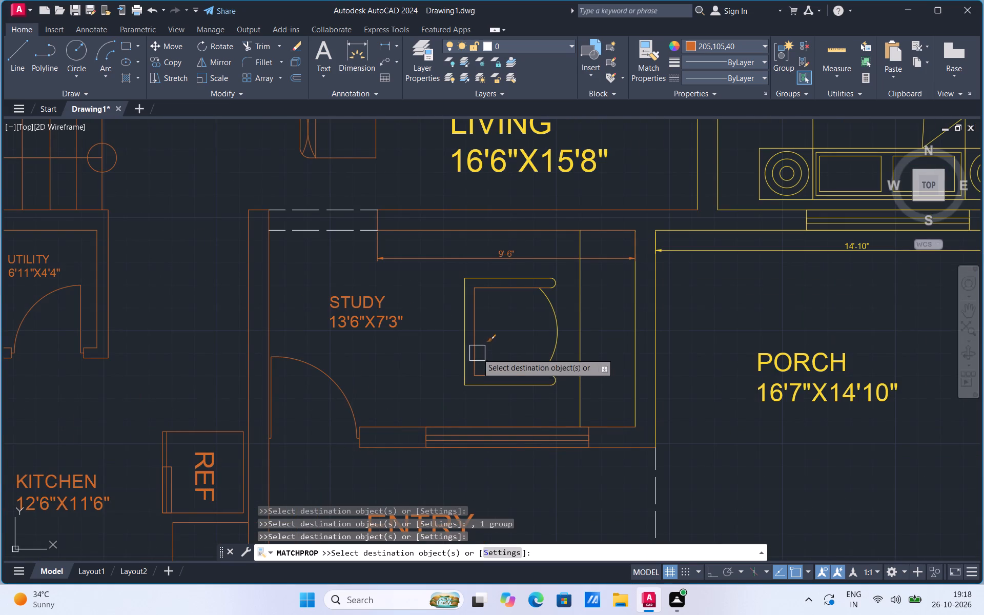
{"action": "left_click", "coordinate": [477, 353]}
{"action": "left_click", "coordinate": [470, 384]}
{"action": "left_click", "coordinate": [563, 316]}
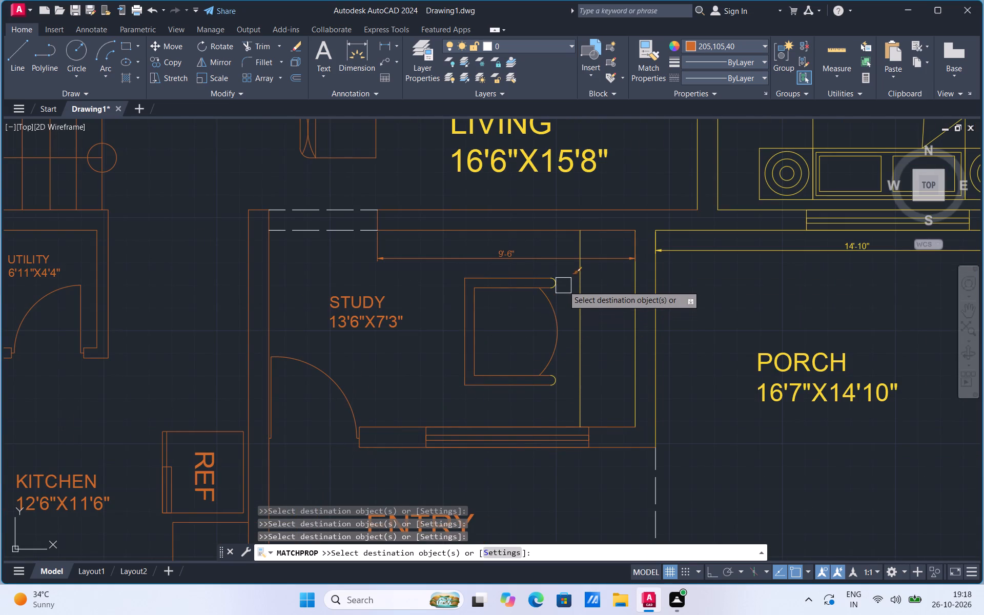
{"action": "left_click", "coordinate": [561, 284]}
{"action": "left_click", "coordinate": [560, 378]}
{"action": "left_click", "coordinate": [578, 366]}
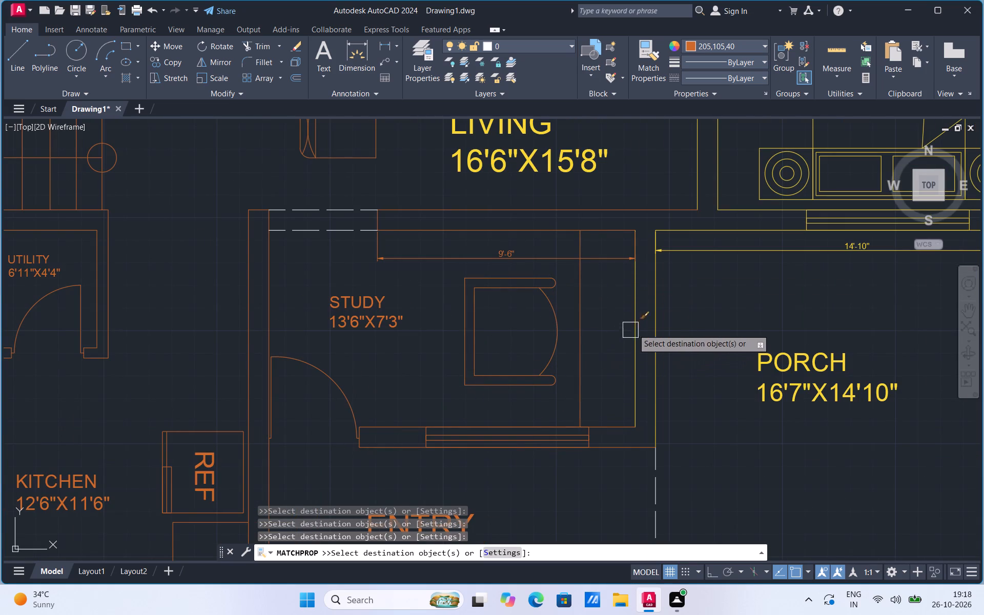
{"action": "left_click", "coordinate": [643, 325]}
Match the orange properties onto the LIVING label, coffee table, north sofa, TV unit and the wall between living room and bedroom.
{"action": "scroll", "coordinate": [395, 403], "scroll_direction": "down", "scroll_amount": 2}
{"action": "left_click", "coordinate": [427, 296]}
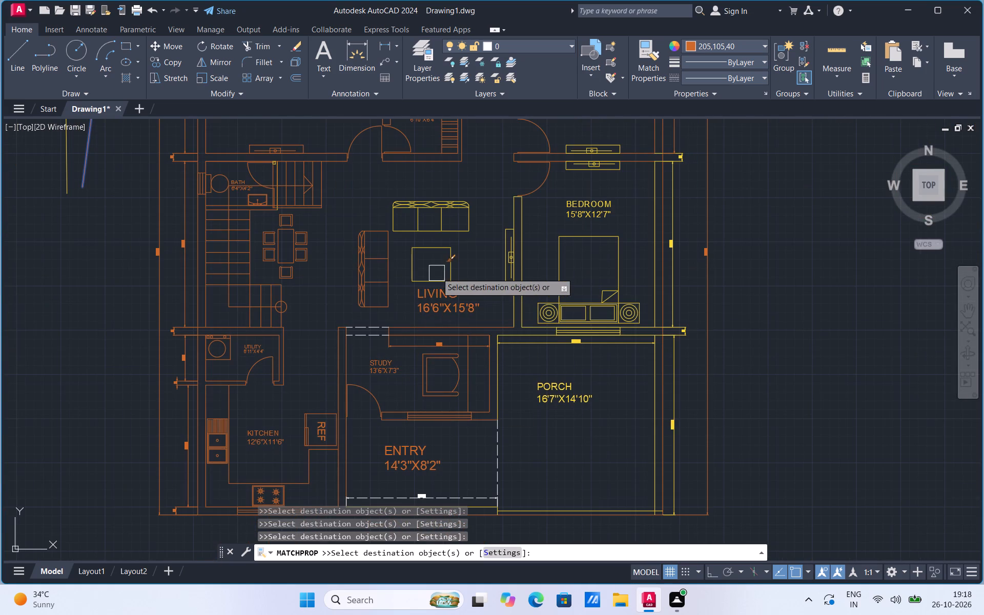
{"action": "left_click", "coordinate": [437, 273]}
{"action": "left_click", "coordinate": [426, 285]}
{"action": "left_click", "coordinate": [440, 223]}
{"action": "left_click", "coordinate": [513, 260]}
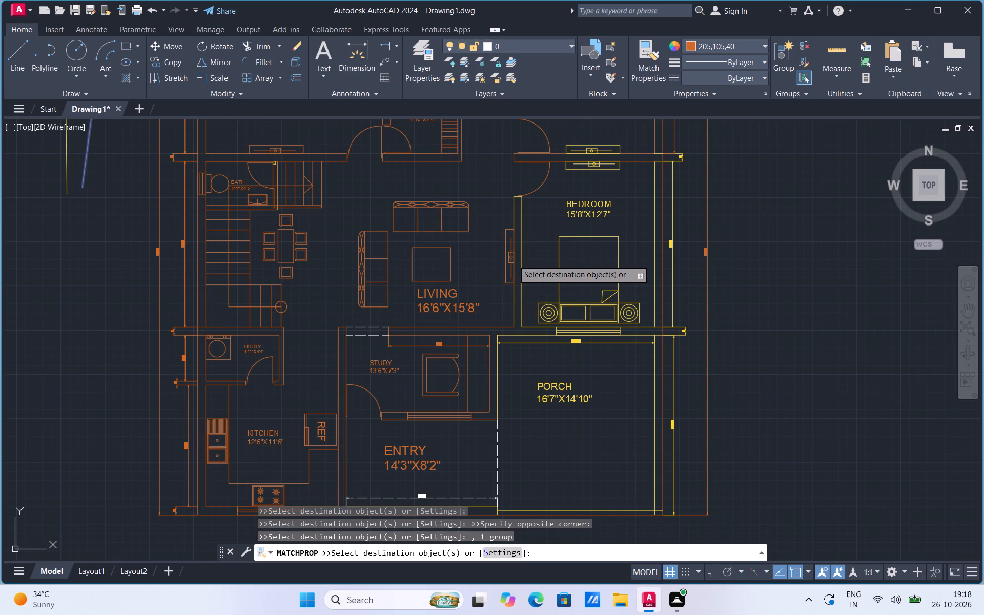
{"action": "left_click", "coordinate": [514, 217]}
{"action": "left_click", "coordinate": [523, 214]}
{"action": "scroll", "coordinate": [521, 194], "scroll_direction": "up", "scroll_amount": 4}
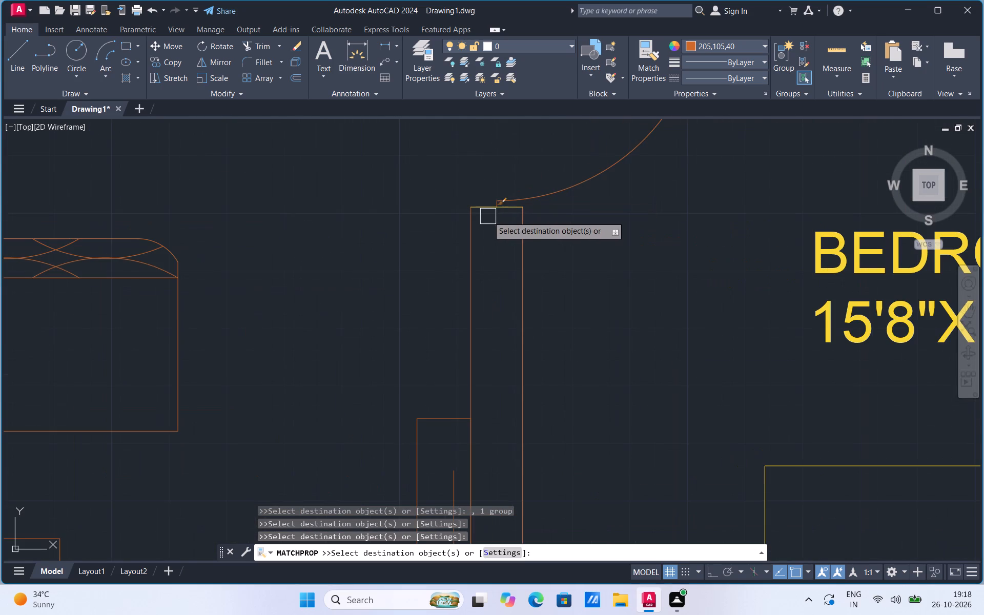
{"action": "left_click", "coordinate": [487, 214]}
Match the orange properties onto the 15'8"X12'7" bedroom's label, bed, east wall and dimensions, and the two TV units at its north wall.
{"action": "scroll", "coordinate": [448, 256], "scroll_direction": "down", "scroll_amount": 4}
{"action": "left_click", "coordinate": [536, 254]}
{"action": "left_click", "coordinate": [539, 229]}
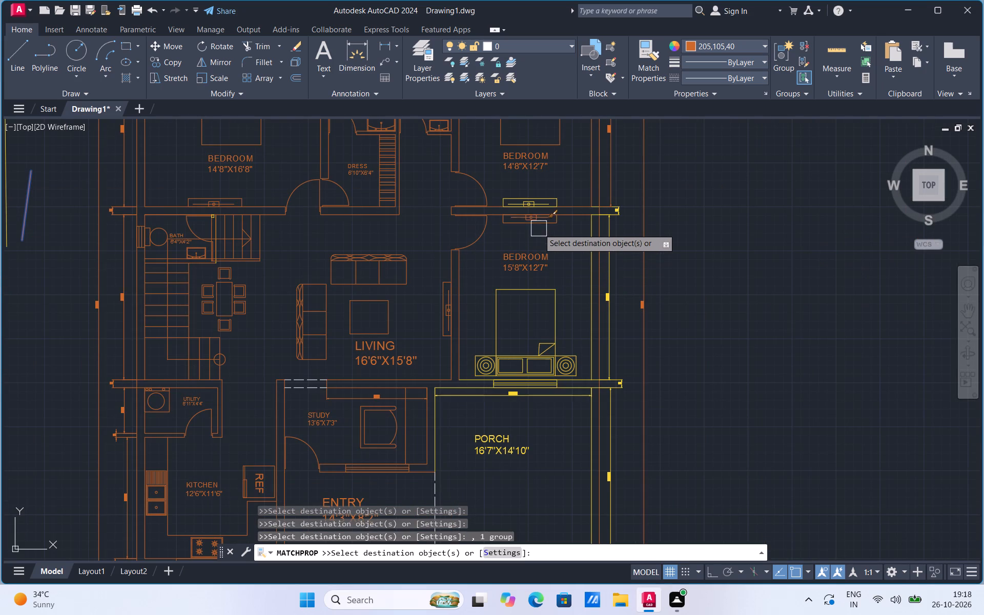
{"action": "left_click", "coordinate": [551, 196]}
{"action": "left_click", "coordinate": [625, 211]}
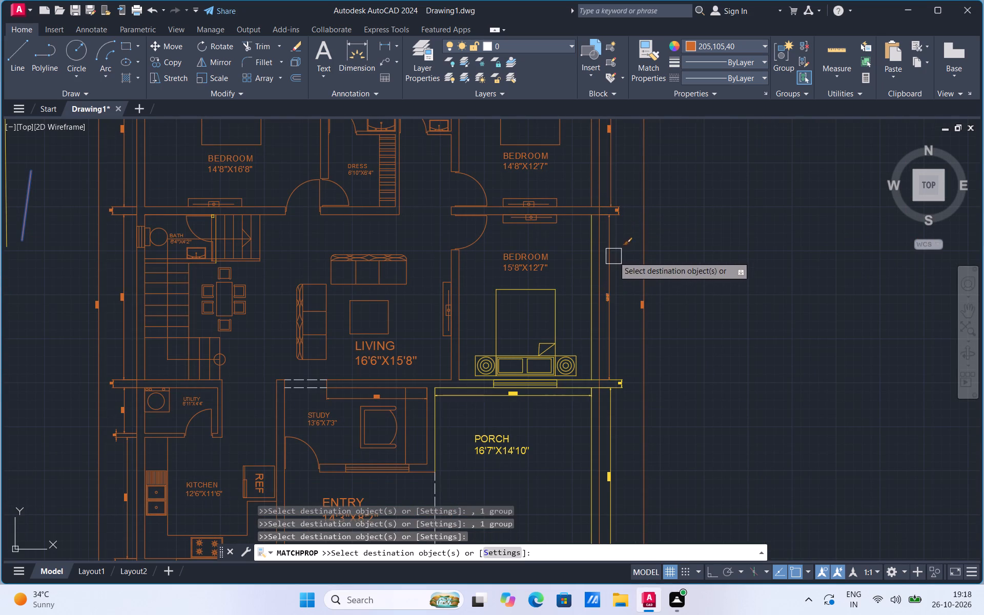
{"action": "left_click", "coordinate": [613, 256]}
{"action": "left_click", "coordinate": [592, 288]}
{"action": "left_click", "coordinate": [532, 356]}
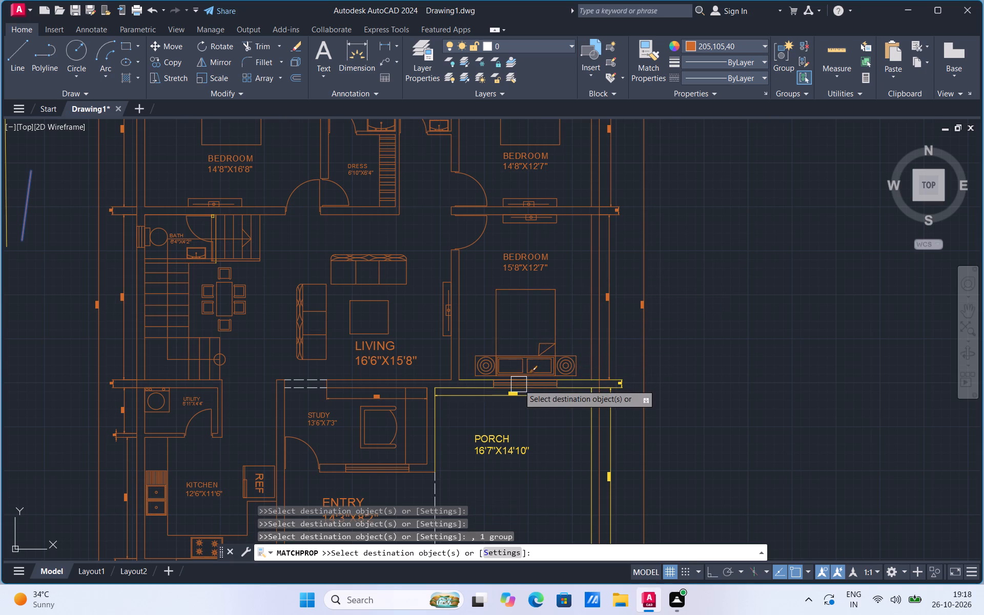
Match the orange properties onto the bedroom's south wall and window, the porch's east wall, and the 14'-10", 9" and 16'-11" dimensions.
{"action": "left_click", "coordinate": [519, 384]}
{"action": "scroll", "coordinate": [469, 393], "scroll_direction": "up", "scroll_amount": 2}
{"action": "left_click", "coordinate": [471, 381]}
{"action": "left_click", "coordinate": [464, 402]}
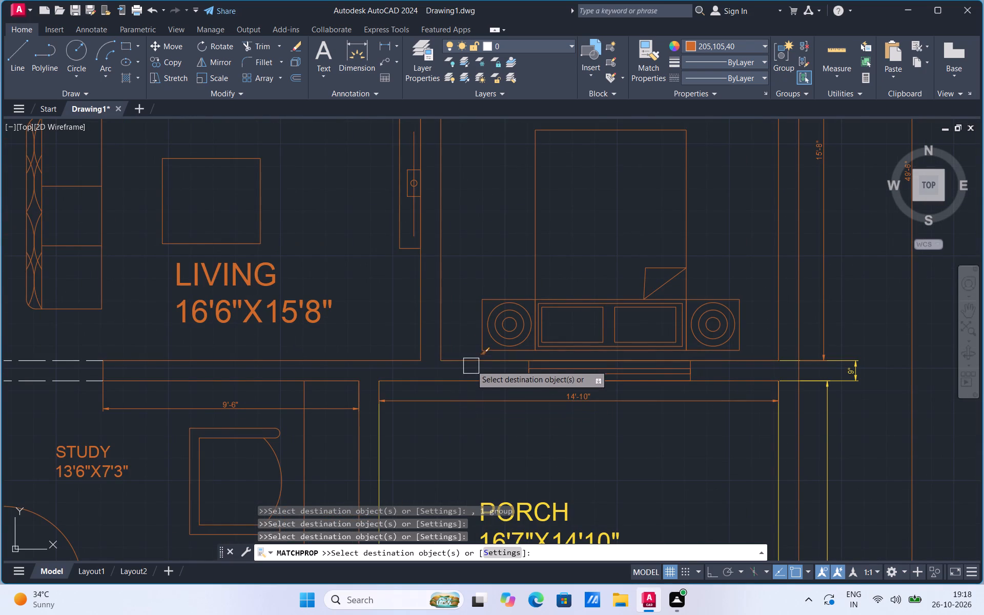
{"action": "left_click", "coordinate": [471, 360]}
{"action": "left_click", "coordinate": [850, 373]}
{"action": "left_click", "coordinate": [773, 430]}
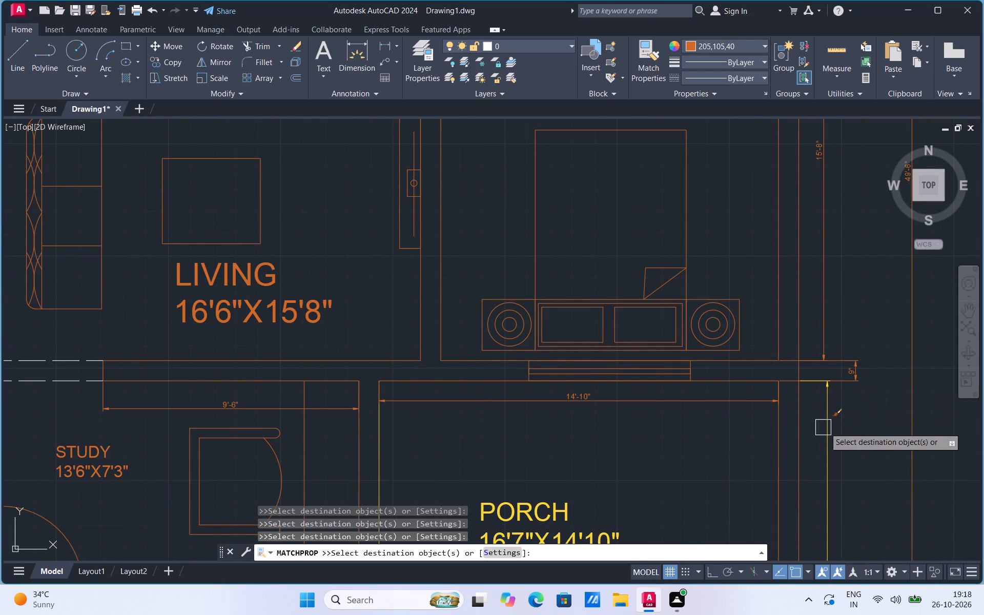
{"action": "left_click", "coordinate": [825, 427]}
Match the orange properties onto the PORCH label, the porch's west and south lines, the entry's south wall and the short wall end between them.
{"action": "scroll", "coordinate": [586, 227], "scroll_direction": "down", "scroll_amount": 3}
{"action": "scroll", "coordinate": [552, 290], "scroll_direction": "up", "scroll_amount": 1}
{"action": "left_click", "coordinate": [572, 311]}
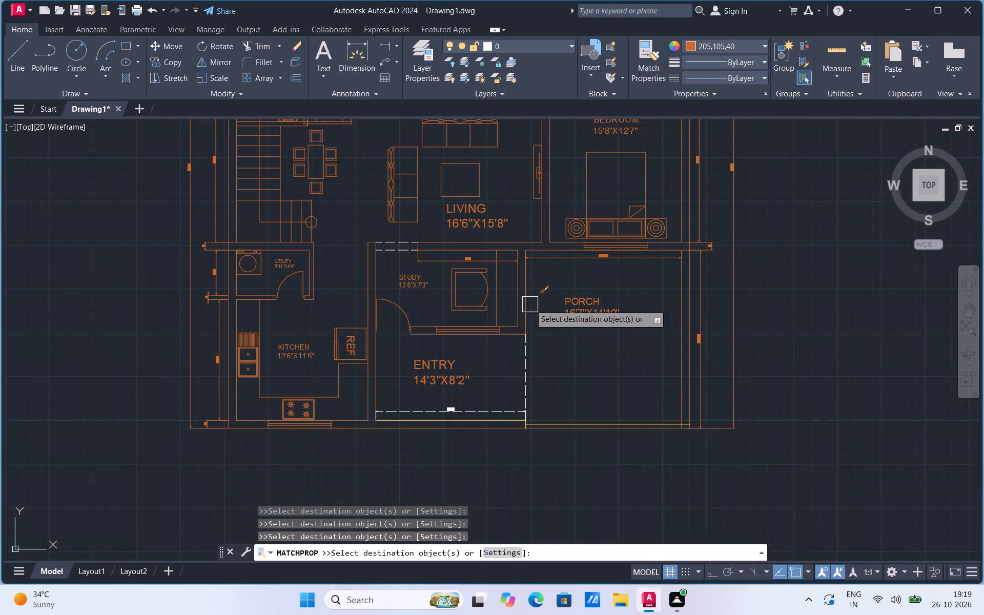
{"action": "left_click", "coordinate": [530, 304]}
{"action": "scroll", "coordinate": [510, 437], "scroll_direction": "up", "scroll_amount": 2}
{"action": "left_click", "coordinate": [518, 396]}
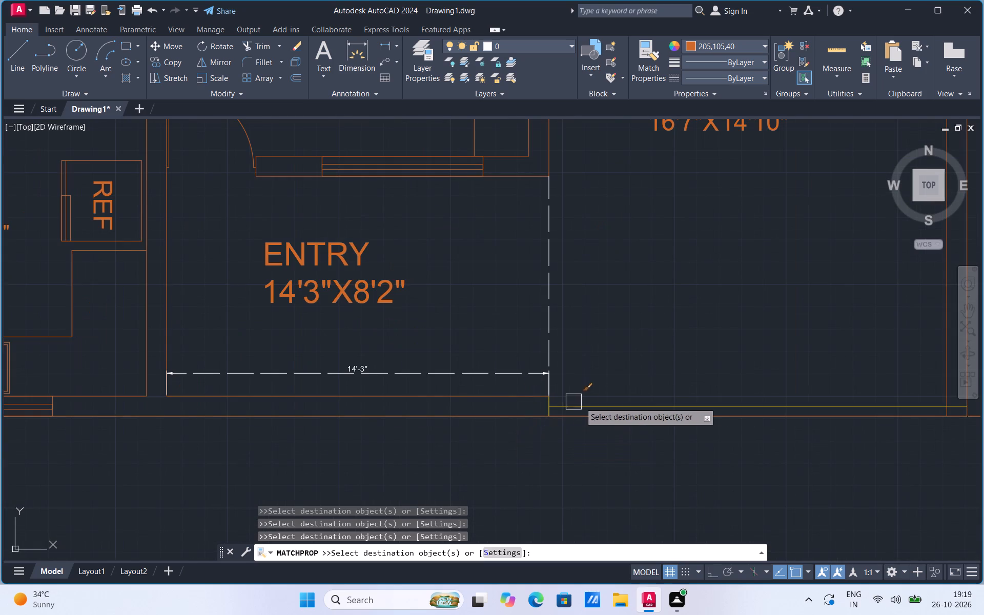
{"action": "left_click", "coordinate": [588, 402]}
{"action": "scroll", "coordinate": [542, 415], "scroll_direction": "up", "scroll_amount": 3}
{"action": "left_click", "coordinate": [574, 363]}
Draw a short slanted sample line in colour 153,27,30 beside the existing sample lines west of the floor plan.
{"action": "scroll", "coordinate": [459, 419], "scroll_direction": "down", "scroll_amount": 4}
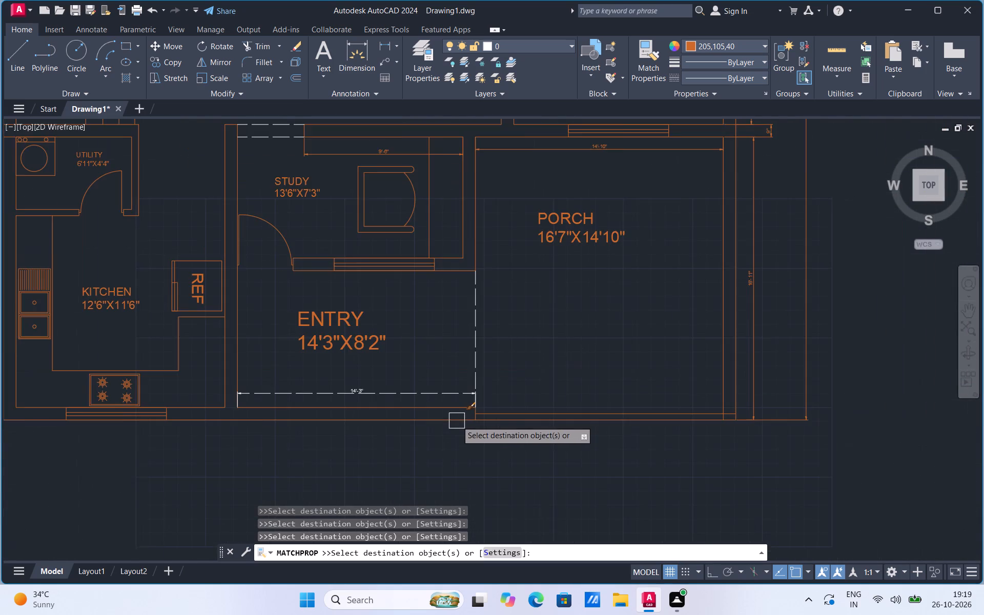
{"action": "scroll", "coordinate": [465, 423], "scroll_direction": "down", "scroll_amount": 1}
{"action": "scroll", "coordinate": [610, 427], "scroll_direction": "down", "scroll_amount": 2}
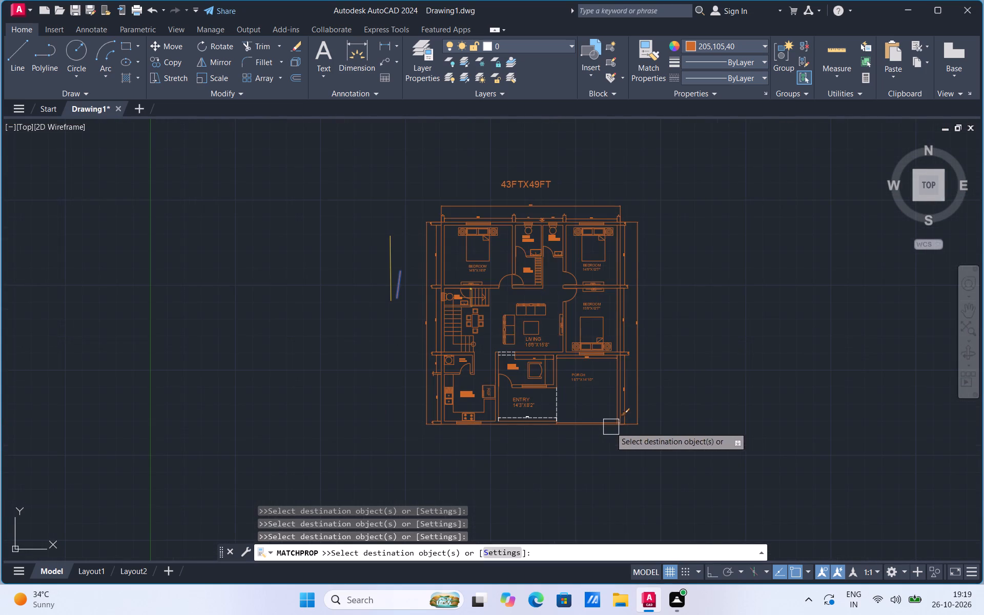
{"action": "scroll", "coordinate": [519, 168], "scroll_direction": "up", "scroll_amount": 1}
{"action": "left_click", "coordinate": [692, 45]}
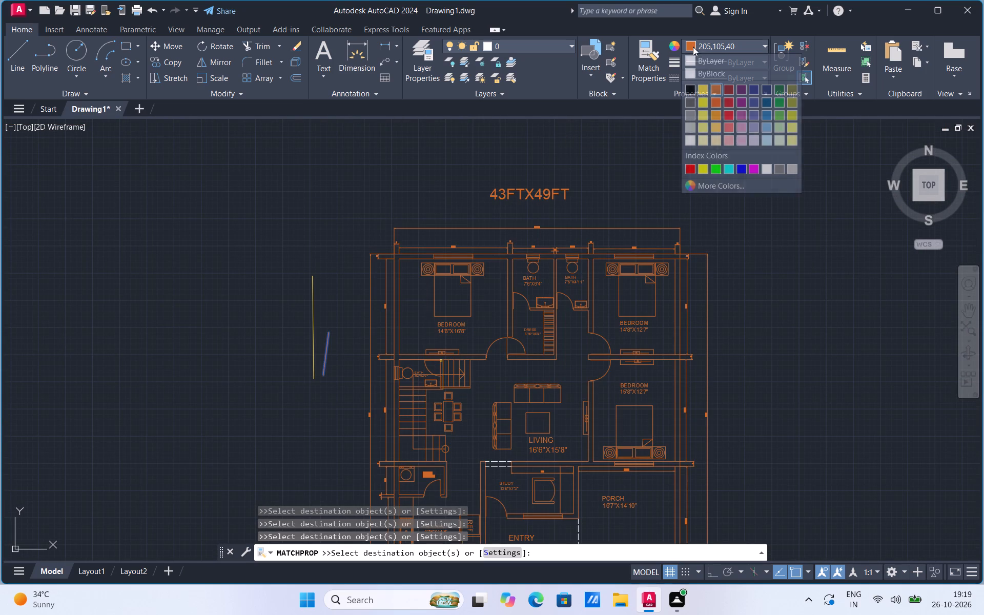
{"action": "left_click", "coordinate": [729, 91]}
{"action": "left_click", "coordinate": [6, 59]}
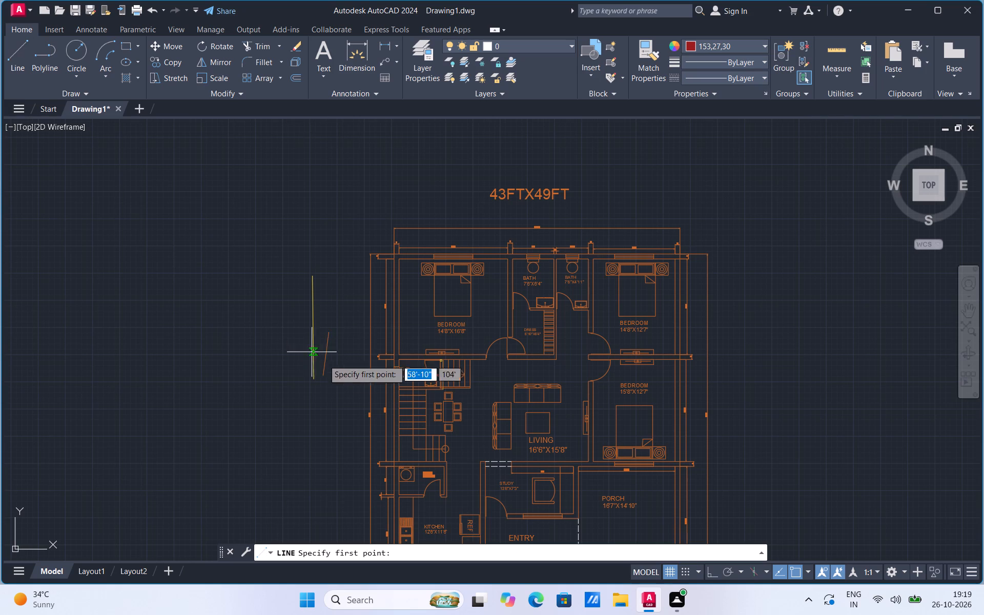
{"action": "left_click", "coordinate": [333, 376]}
{"action": "left_click", "coordinate": [338, 330]}
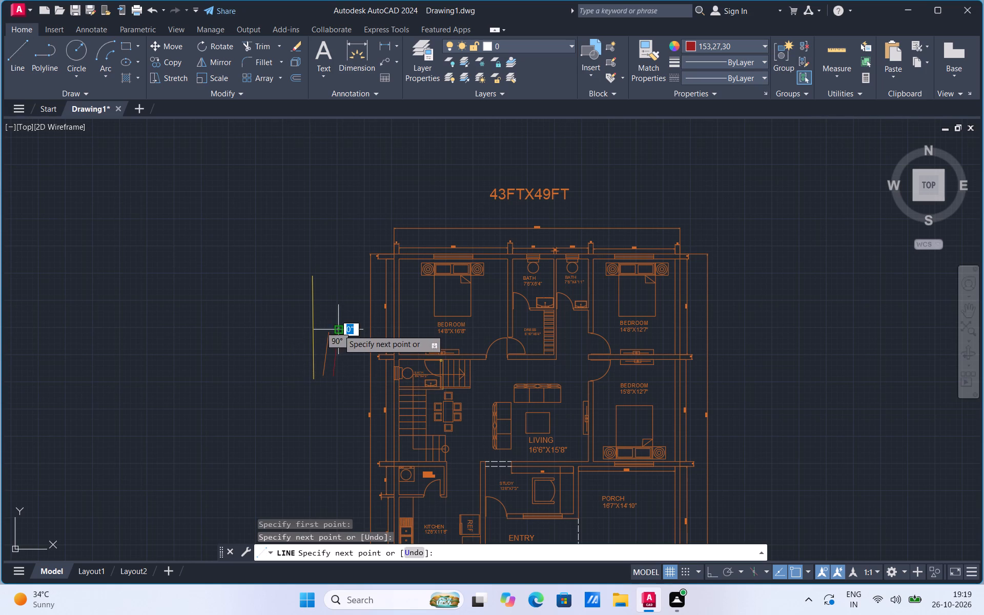
Match the dark red (153,27,30) sample line's properties onto the 43FTX49FT title.
{"action": "left_click", "coordinate": [642, 73]}
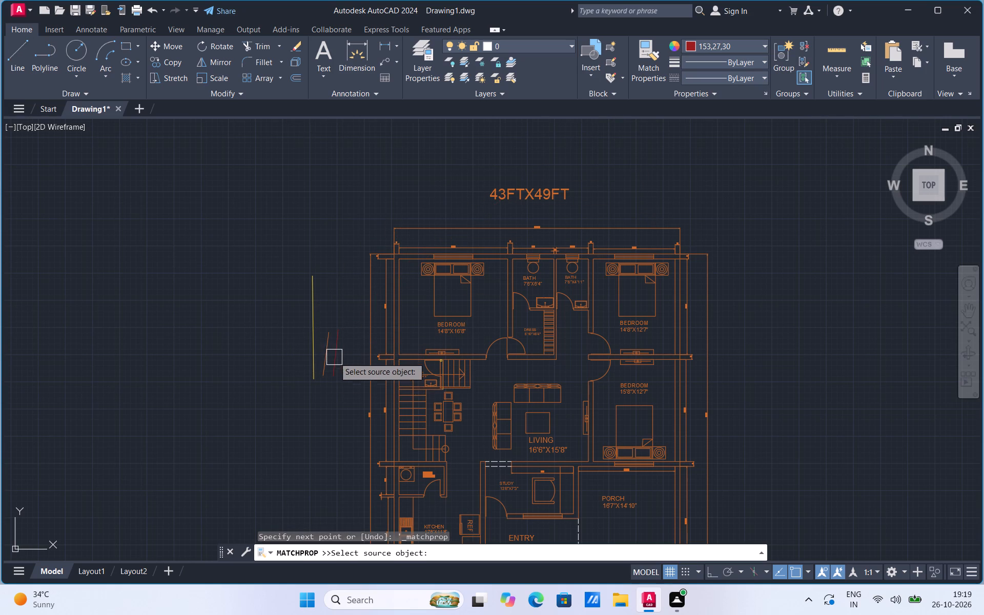
{"action": "left_click", "coordinate": [335, 358]}
{"action": "left_click", "coordinate": [540, 189]}
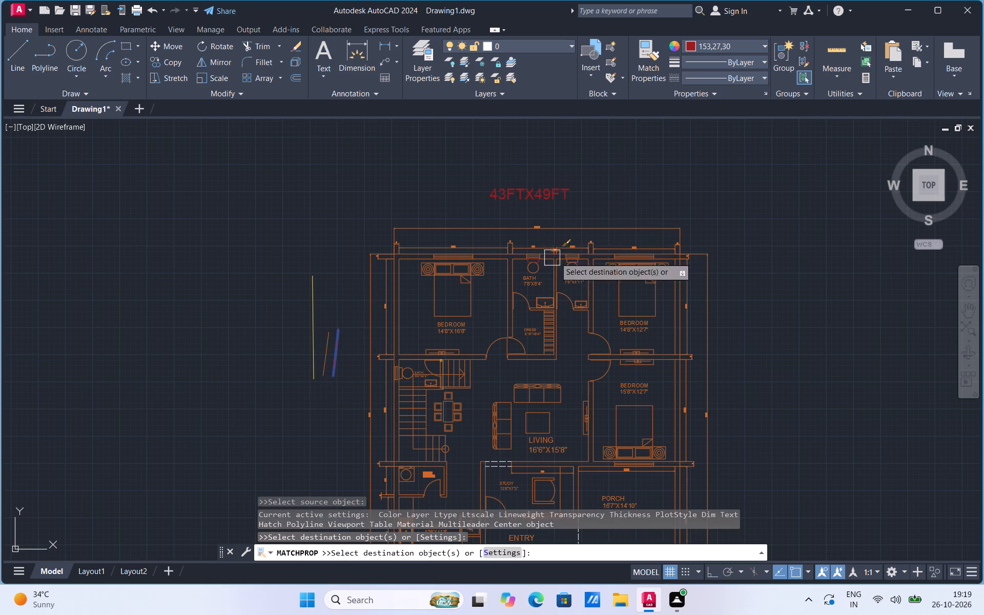
Match the dark red properties onto the overall north dimension, both bath width dimensions, and the west bedroom's width and east wall thickness dimensions.
{"action": "scroll", "coordinate": [608, 218], "scroll_direction": "up", "scroll_amount": 2}
{"action": "scroll", "coordinate": [608, 218], "scroll_direction": "down", "scroll_amount": 1}
{"action": "scroll", "coordinate": [596, 284], "scroll_direction": "up", "scroll_amount": 1}
{"action": "scroll", "coordinate": [614, 256], "scroll_direction": "down", "scroll_amount": 1}
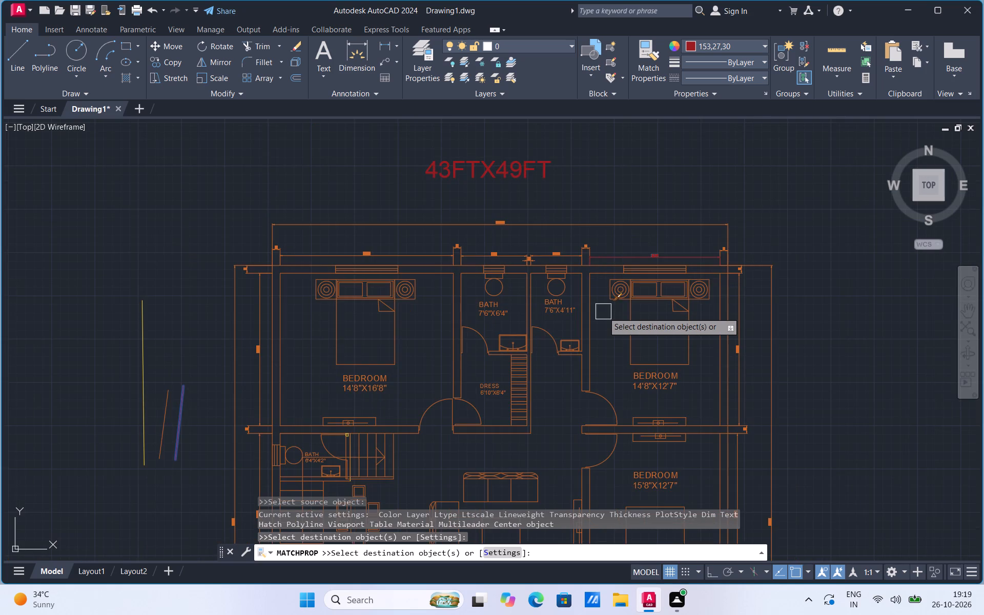
{"action": "scroll", "coordinate": [603, 312], "scroll_direction": "up", "scroll_amount": 1}
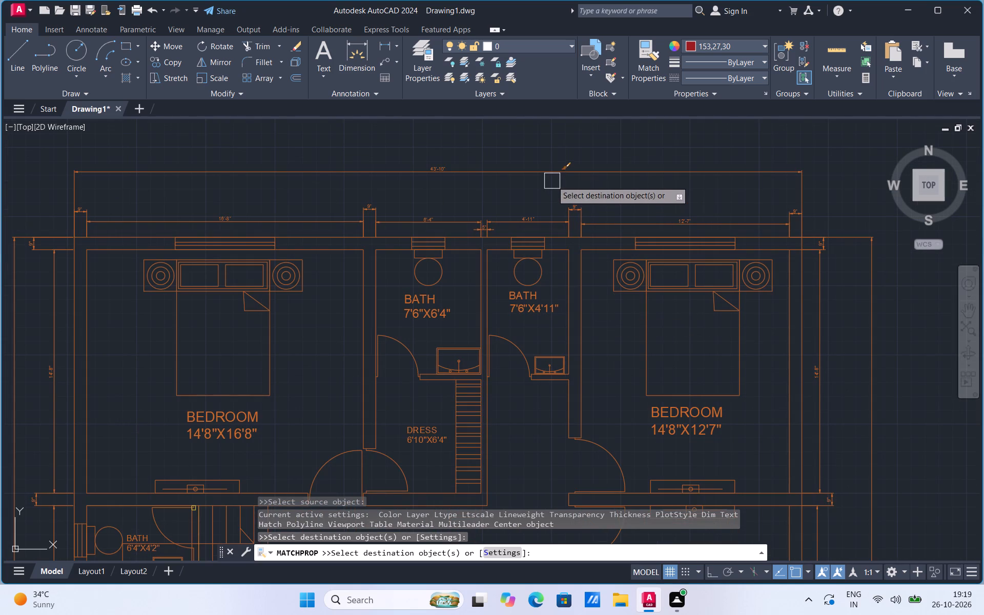
{"action": "left_click", "coordinate": [555, 172]}
{"action": "left_click_drag", "start_coordinate": [523, 215], "coordinate": [435, 227]}
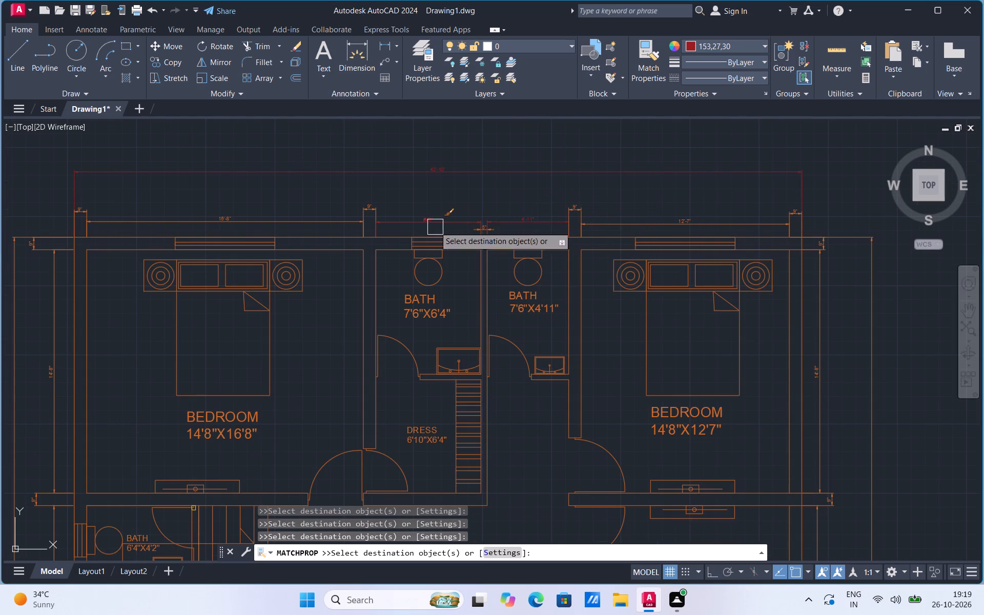
{"action": "left_click_drag", "start_coordinate": [435, 227], "coordinate": [434, 220]}
{"action": "left_click_drag", "start_coordinate": [434, 220], "coordinate": [374, 204]}
{"action": "left_click_drag", "start_coordinate": [374, 204], "coordinate": [347, 215]}
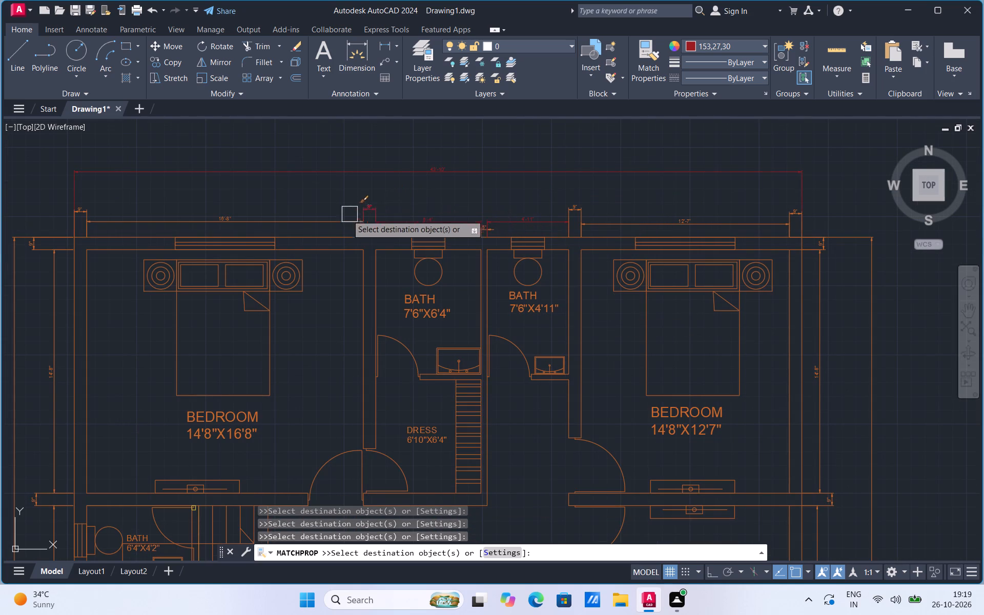
{"action": "left_click_drag", "start_coordinate": [347, 215], "coordinate": [339, 218]}
{"action": "left_click", "coordinate": [339, 218]}
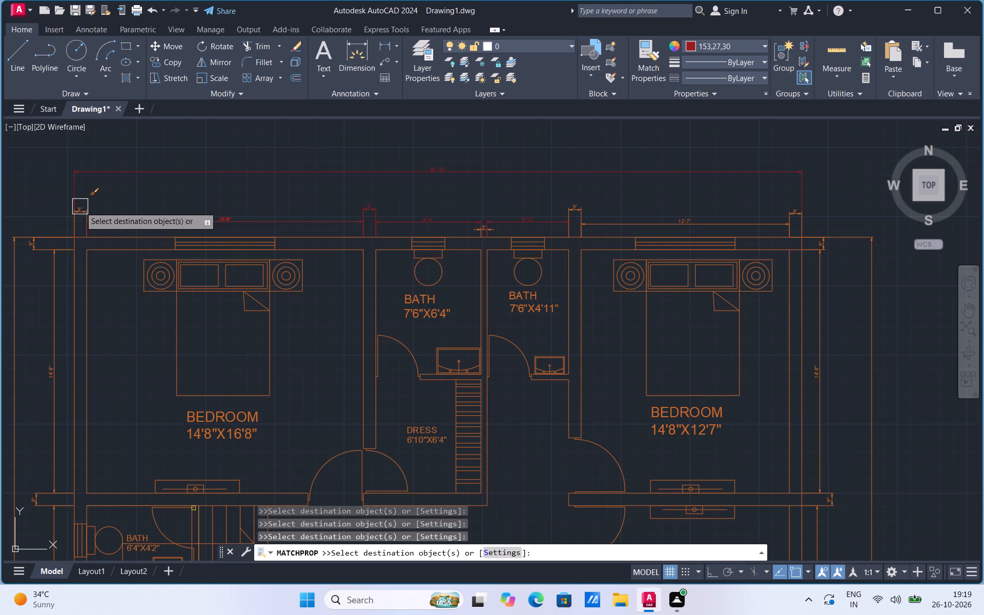
Match the dark red properties onto the northwest corner's 9" dimensions, the 14'-8" and overall west dimensions, and the 14'8"X16'8" bedroom's west wall.
{"action": "left_click_drag", "start_coordinate": [86, 203], "coordinate": [36, 240]}
{"action": "left_click_drag", "start_coordinate": [36, 240], "coordinate": [53, 280]}
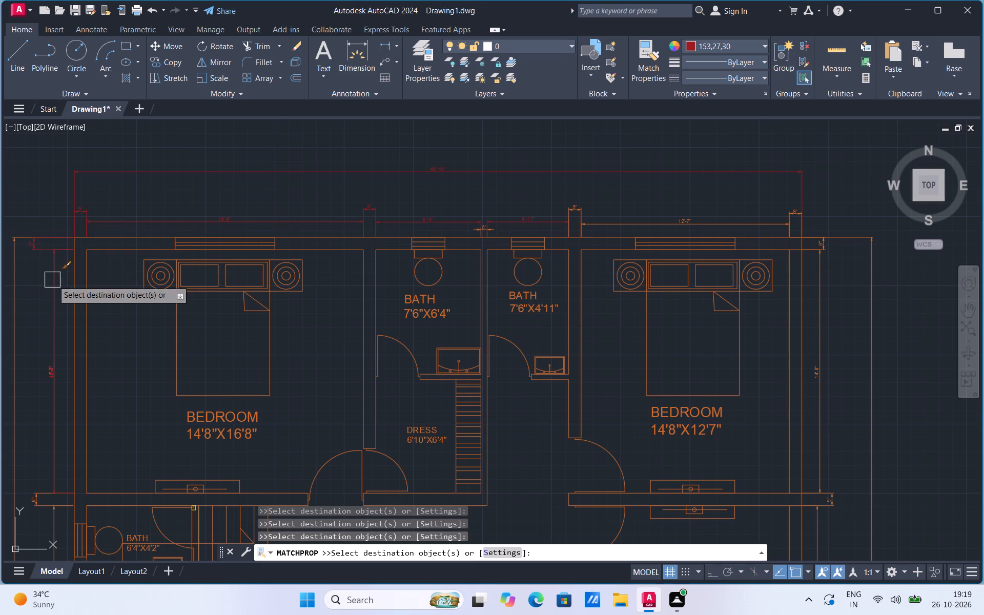
{"action": "left_click_drag", "start_coordinate": [53, 280], "coordinate": [55, 282]}
{"action": "left_click_drag", "start_coordinate": [55, 282], "coordinate": [18, 298]}
{"action": "left_click_drag", "start_coordinate": [18, 298], "coordinate": [79, 293]}
{"action": "left_click_drag", "start_coordinate": [79, 293], "coordinate": [92, 279]}
{"action": "left_click_drag", "start_coordinate": [92, 279], "coordinate": [75, 287]}
{"action": "left_click", "coordinate": [75, 287]}
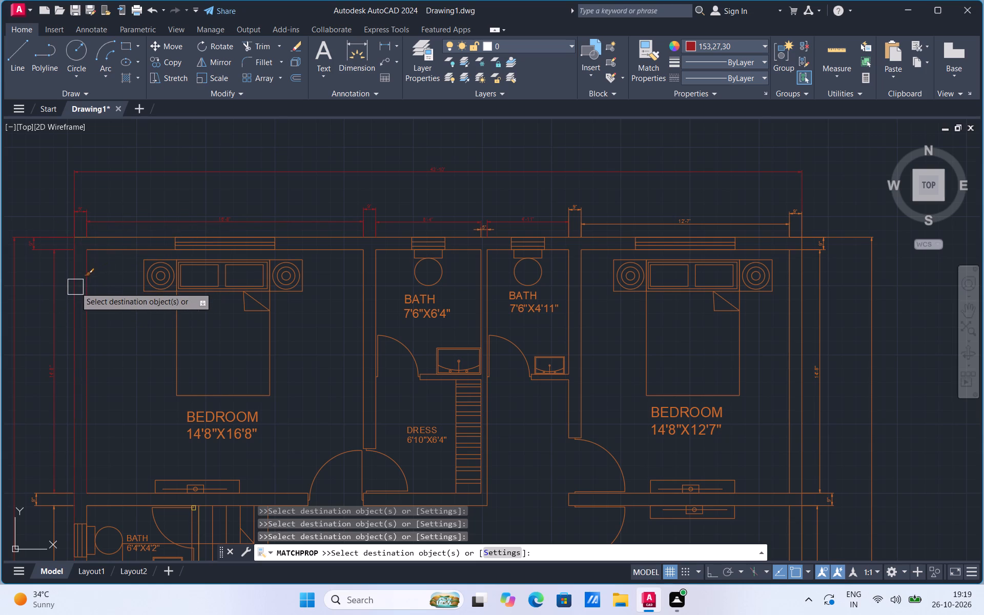
Match the dark red properties onto the 14'8"X16'8" bedroom's north wall, window, bed, label and east wall.
{"action": "left_click_drag", "start_coordinate": [122, 237], "coordinate": [115, 249]}
{"action": "left_click_drag", "start_coordinate": [115, 249], "coordinate": [159, 235]}
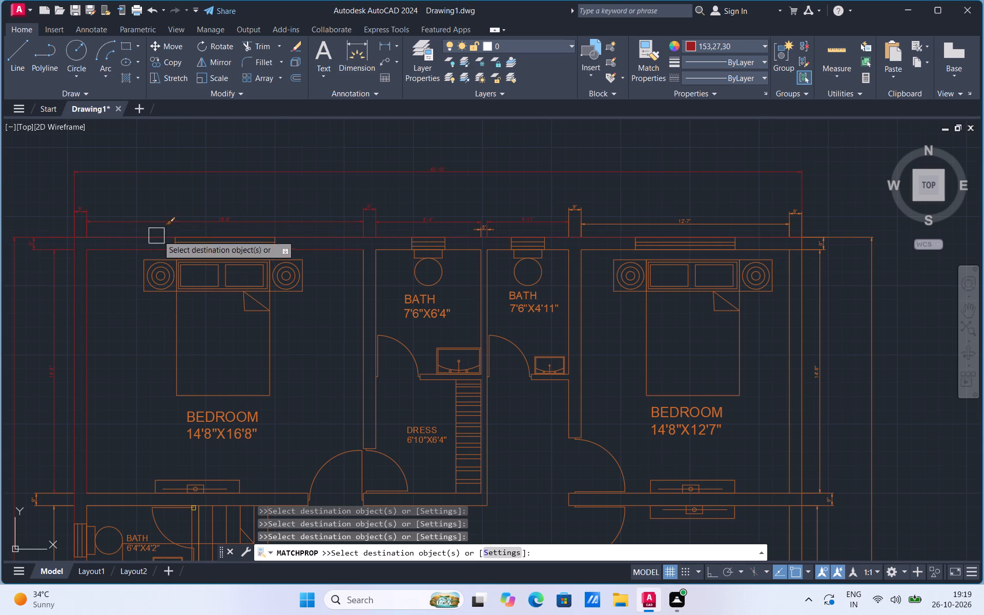
{"action": "left_click_drag", "start_coordinate": [159, 235], "coordinate": [186, 238]}
{"action": "left_click_drag", "start_coordinate": [186, 238], "coordinate": [177, 269]}
{"action": "left_click_drag", "start_coordinate": [177, 269], "coordinate": [230, 411]}
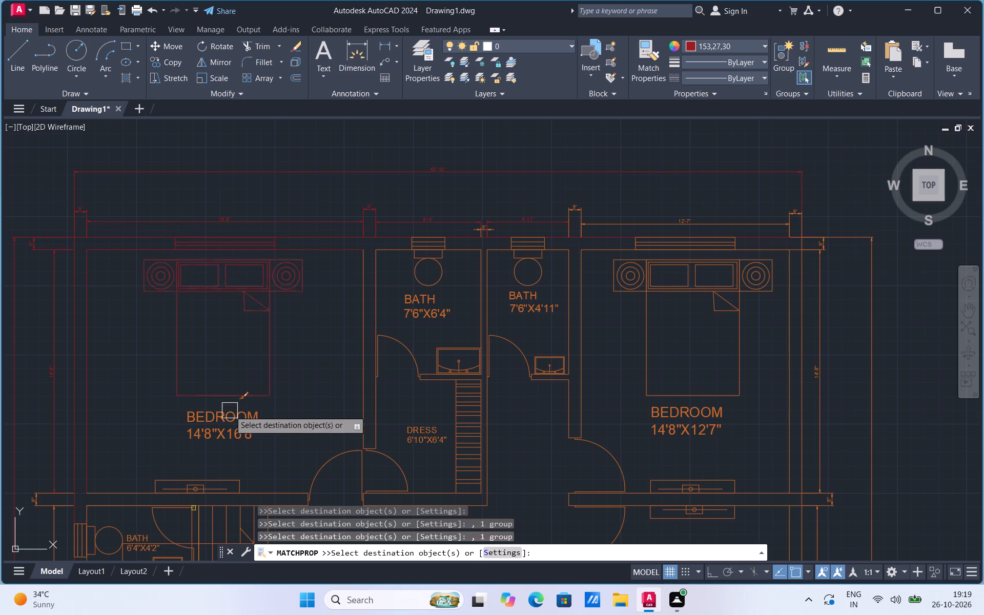
{"action": "left_click_drag", "start_coordinate": [230, 411], "coordinate": [230, 416]}
{"action": "left_click", "coordinate": [230, 416]}
{"action": "left_click_drag", "start_coordinate": [366, 277], "coordinate": [373, 279]}
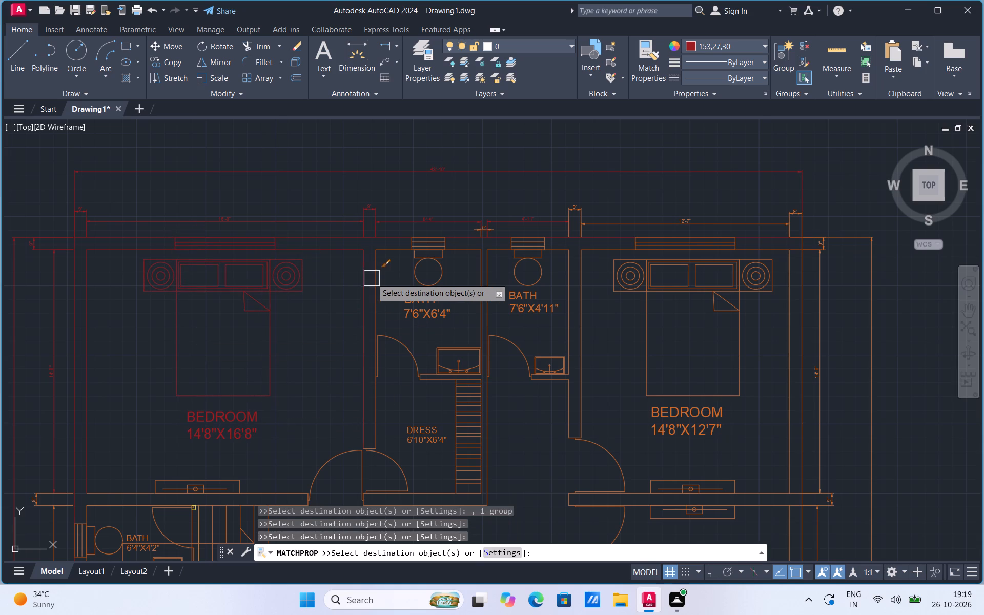
{"action": "left_click_drag", "start_coordinate": [373, 279], "coordinate": [380, 282]}
{"action": "left_click", "coordinate": [380, 282]}
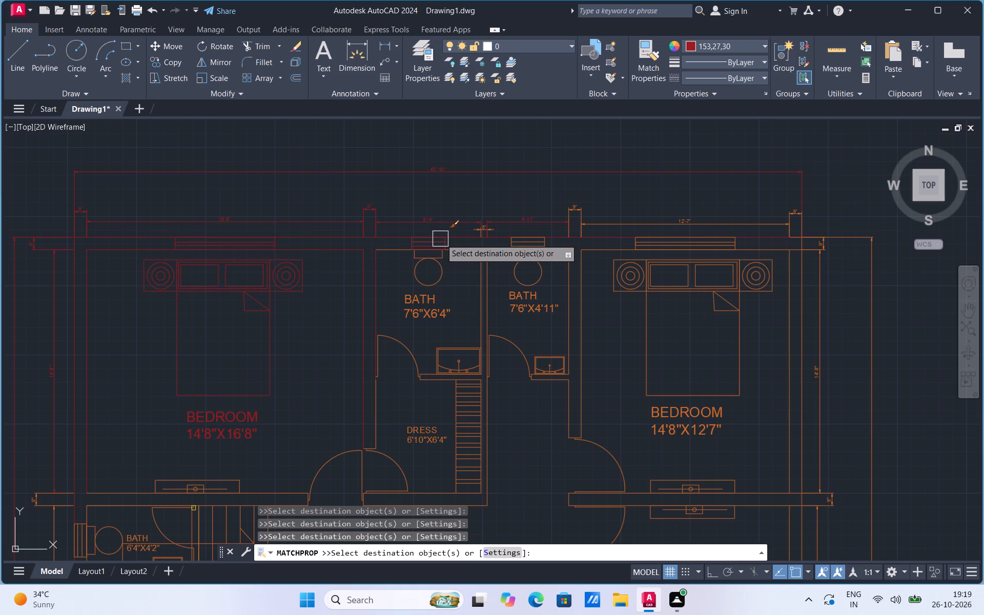
Match the dark red properties onto the 7'6"X6'4" bath's window, walls, toilet, label, door and washbasin, plus the dress room's west wall line.
{"action": "left_click", "coordinate": [441, 238]}
{"action": "left_click_drag", "start_coordinate": [462, 250], "coordinate": [445, 255]}
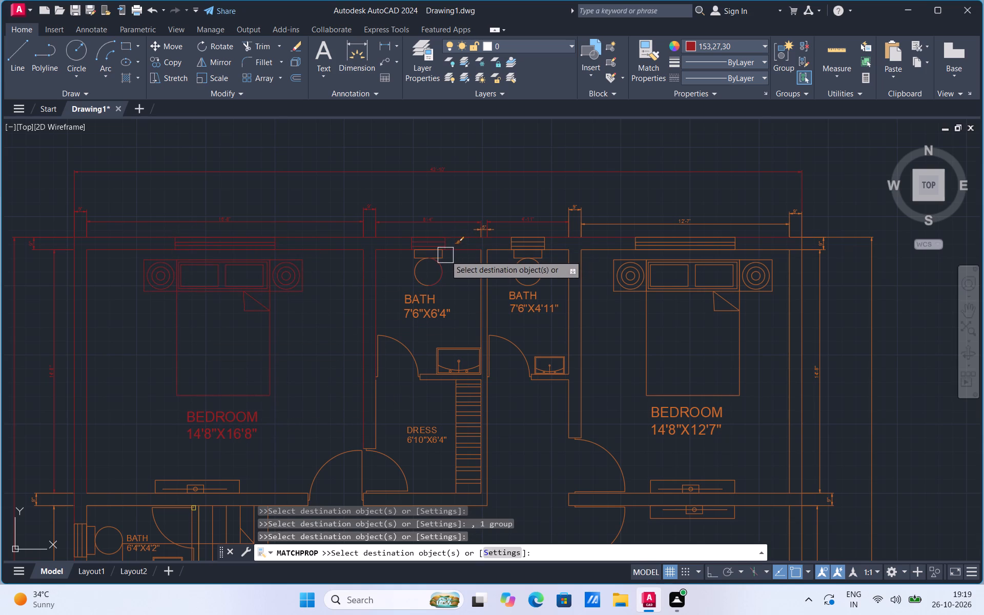
{"action": "left_click_drag", "start_coordinate": [448, 250], "coordinate": [447, 272]}
{"action": "left_click_drag", "start_coordinate": [447, 272], "coordinate": [442, 273]}
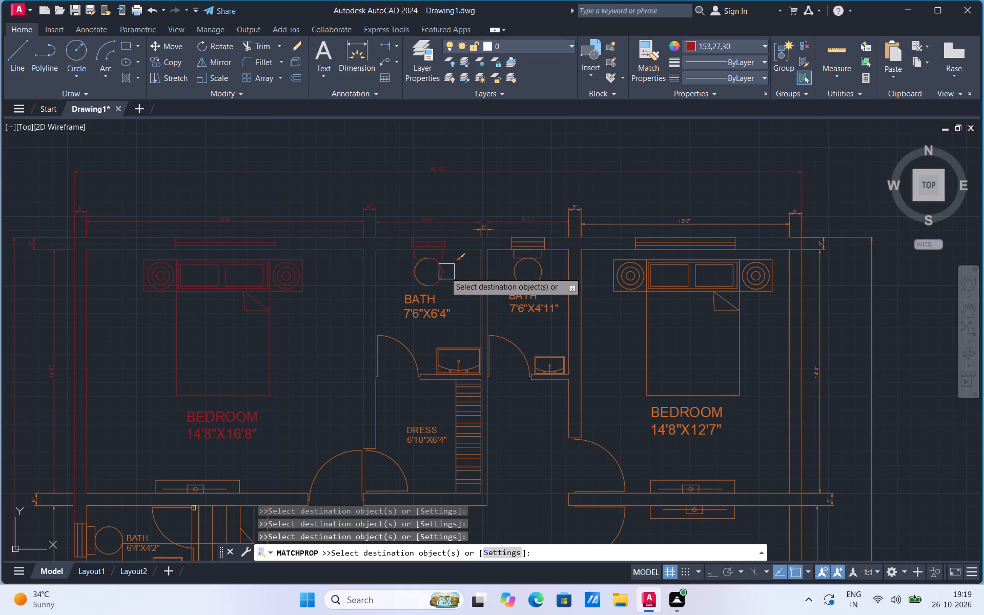
{"action": "left_click_drag", "start_coordinate": [442, 273], "coordinate": [416, 279]}
{"action": "left_click_drag", "start_coordinate": [416, 279], "coordinate": [409, 309]}
{"action": "left_click_drag", "start_coordinate": [409, 309], "coordinate": [403, 336]}
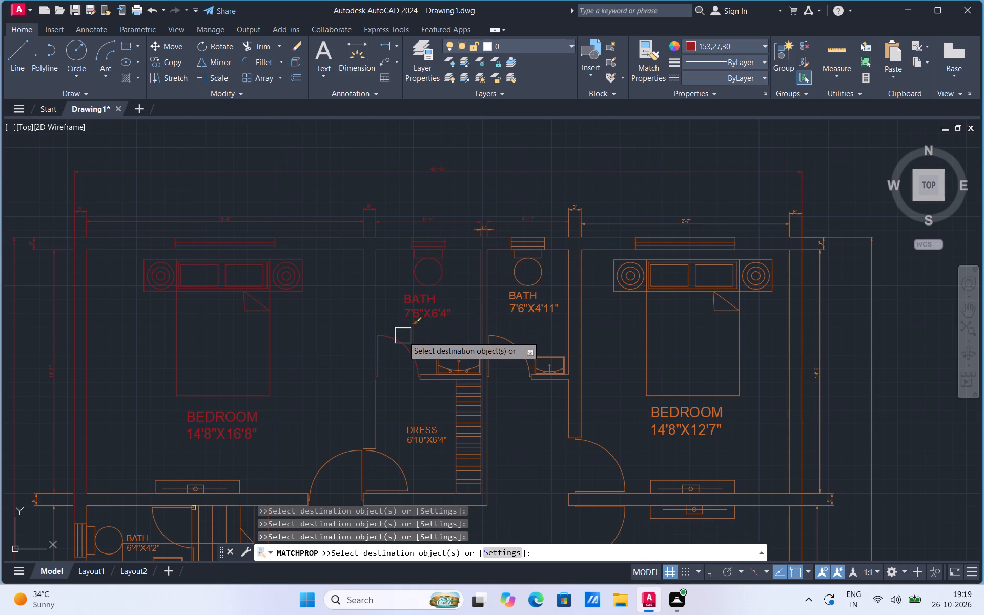
{"action": "left_click_drag", "start_coordinate": [403, 336], "coordinate": [403, 339]}
{"action": "left_click_drag", "start_coordinate": [403, 339], "coordinate": [377, 413]}
{"action": "left_click", "coordinate": [377, 413]}
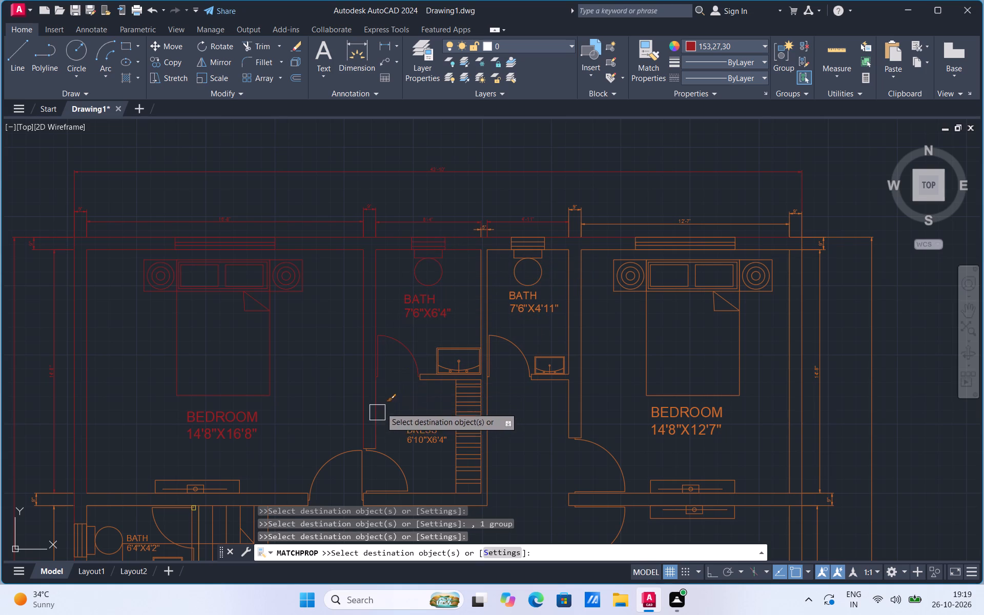
{"action": "left_click_drag", "start_coordinate": [456, 347], "coordinate": [471, 305]}
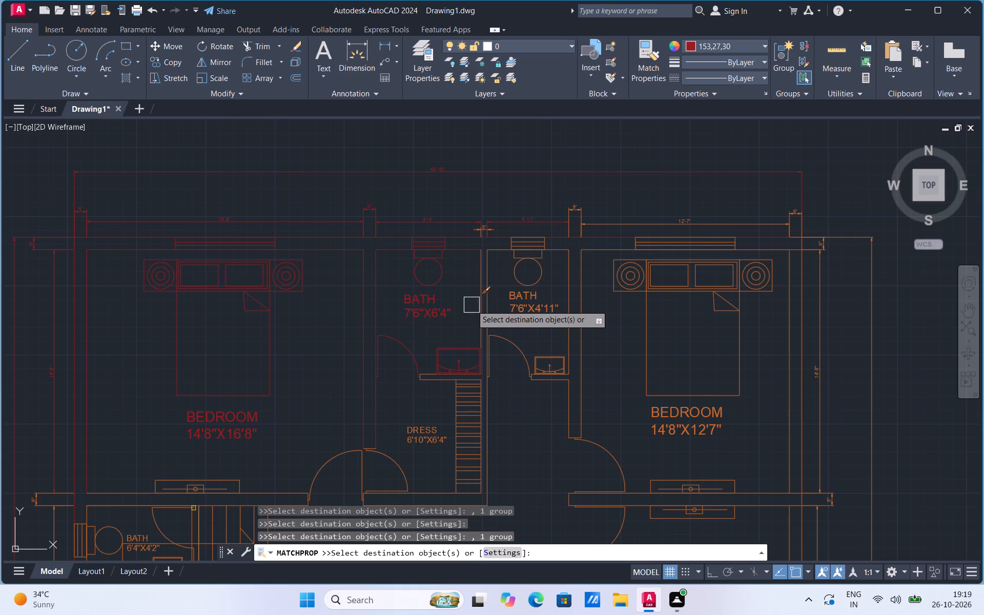
{"action": "left_click_drag", "start_coordinate": [471, 305], "coordinate": [476, 301]}
{"action": "left_click_drag", "start_coordinate": [476, 301], "coordinate": [494, 284]}
{"action": "left_click_drag", "start_coordinate": [494, 284], "coordinate": [481, 224]}
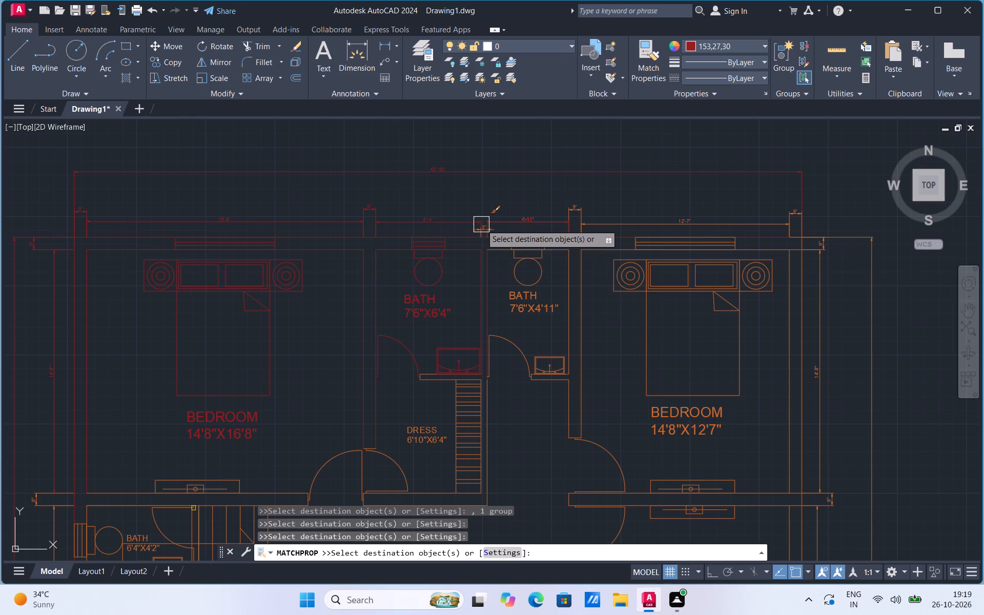
Match the dark red properties onto the 5" dimension, the 7'6"X4'11" bath's window, north wall, toilet and label, and its east wall with the 9" dimension.
{"action": "scroll", "coordinate": [570, 268], "scroll_direction": "up", "scroll_amount": 2}
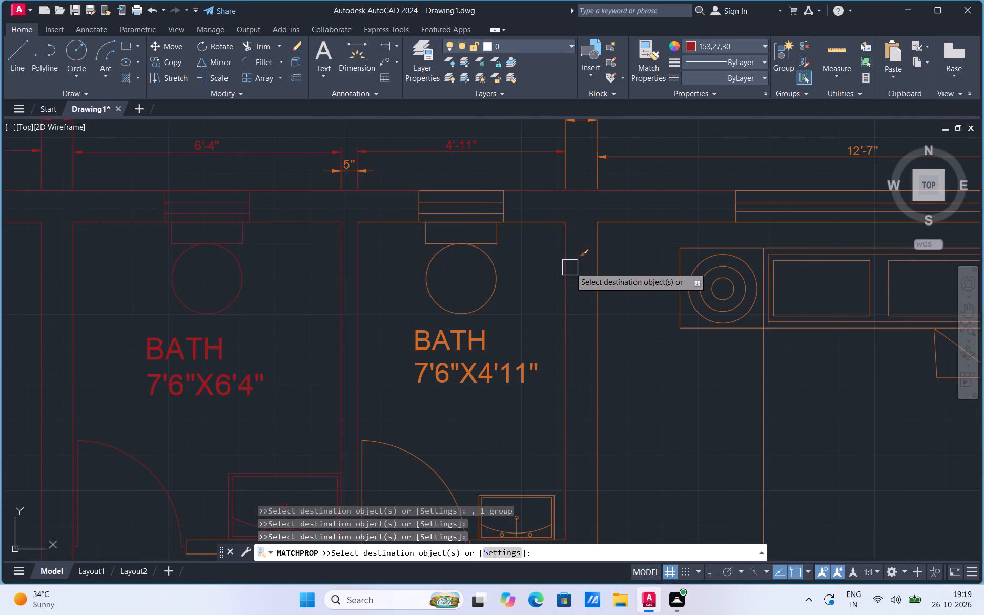
{"action": "left_click", "coordinate": [341, 166]}
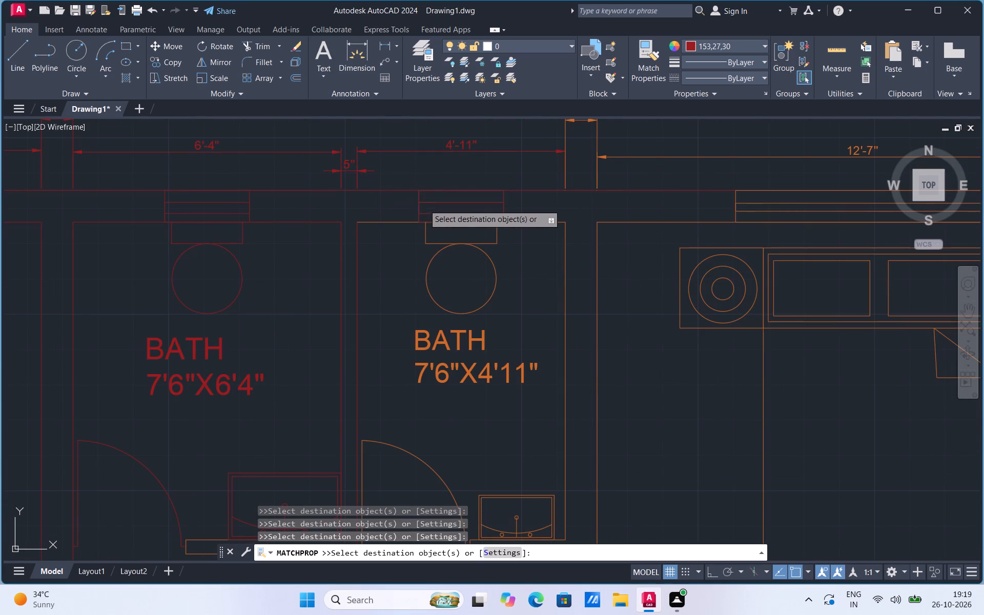
{"action": "left_click", "coordinate": [424, 204]}
{"action": "left_click", "coordinate": [395, 224]}
{"action": "left_click", "coordinate": [429, 233]}
{"action": "left_click", "coordinate": [429, 255]}
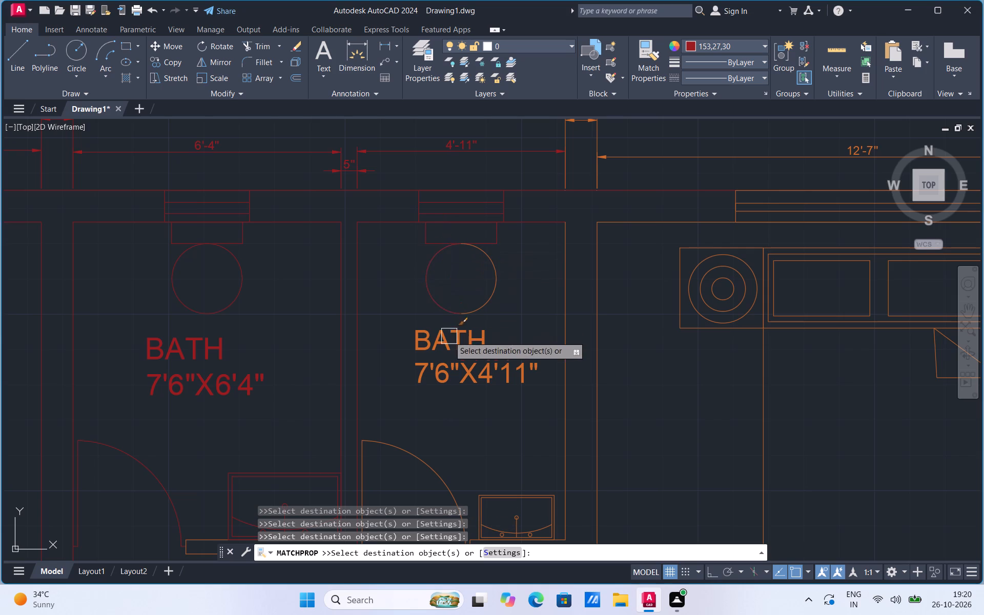
{"action": "left_click", "coordinate": [449, 339]}
{"action": "left_click", "coordinate": [499, 274]}
{"action": "left_click", "coordinate": [473, 343]}
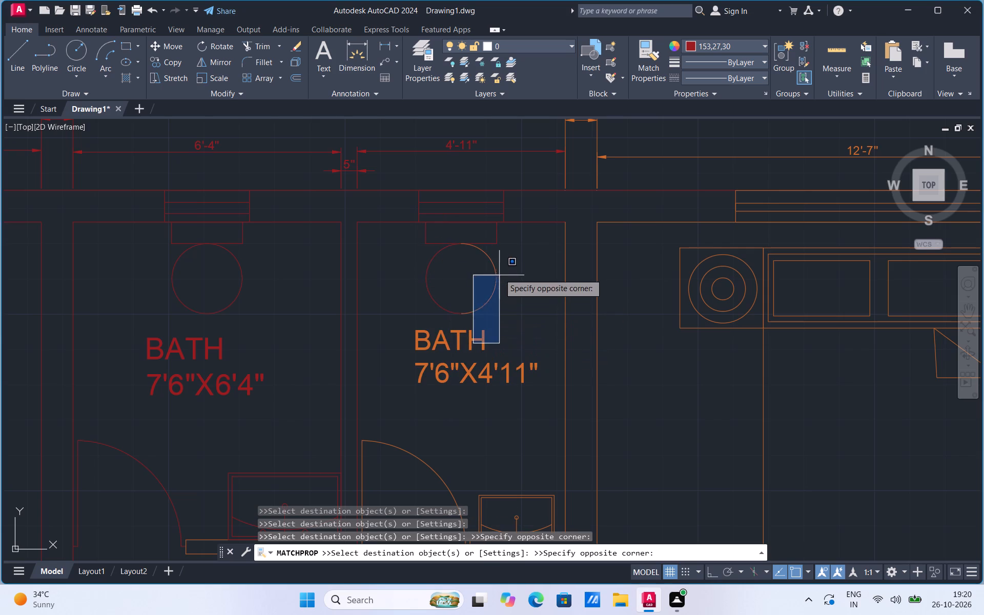
{"action": "left_click", "coordinate": [499, 273]}
{"action": "left_click", "coordinate": [462, 352]}
{"action": "scroll", "coordinate": [404, 366], "scroll_direction": "down", "scroll_amount": 2}
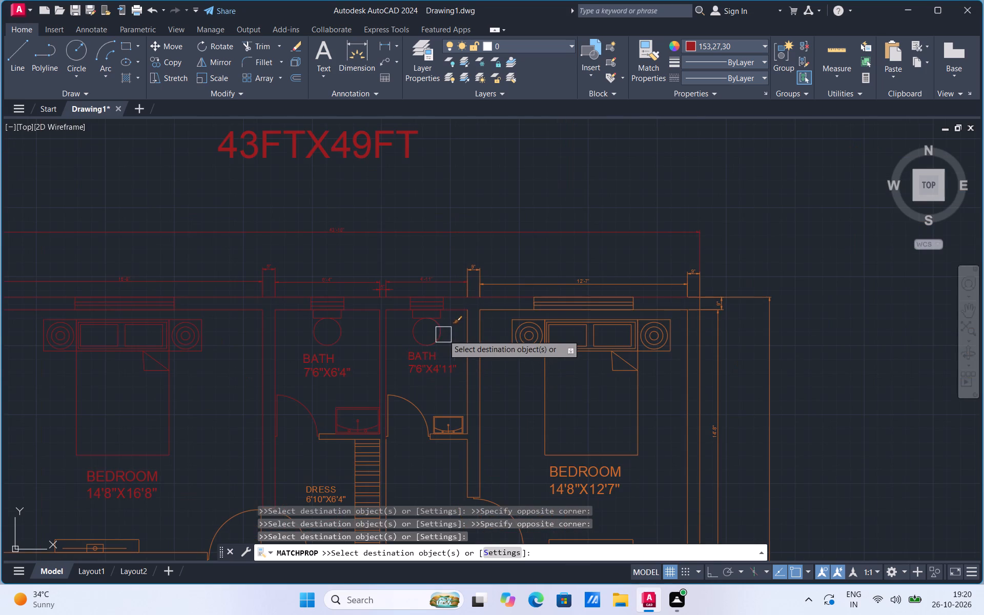
{"action": "left_click", "coordinate": [443, 335]}
{"action": "left_click", "coordinate": [479, 270]}
{"action": "left_click", "coordinate": [478, 326]}
{"action": "left_click", "coordinate": [465, 344]}
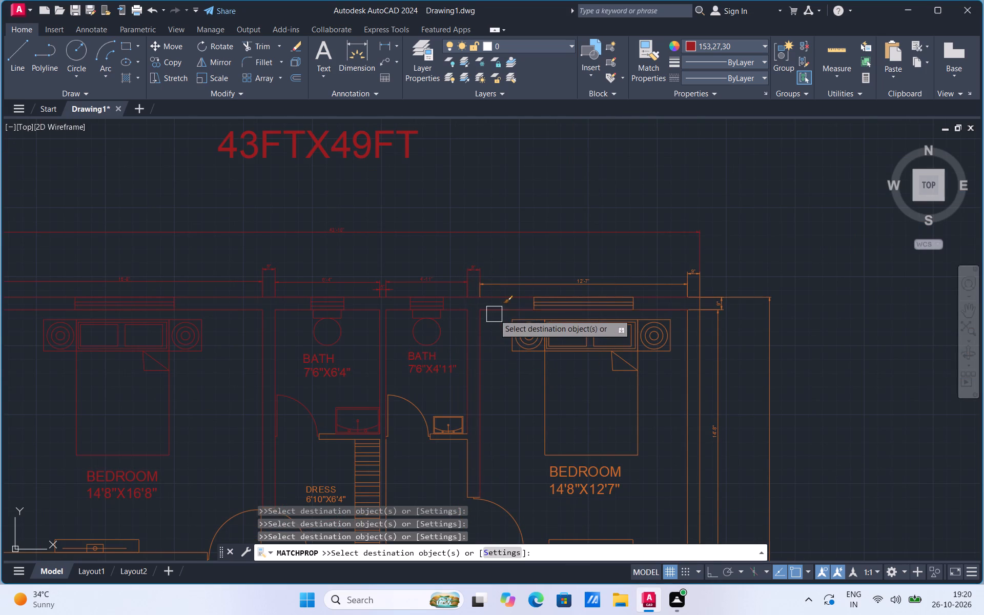
Match the dark red properties onto the 14'8"X12'7" bedroom's north and east walls, window, bed and surrounding dimensions, including the overall east dimension.
{"action": "left_click", "coordinate": [494, 314]}
{"action": "left_click", "coordinate": [536, 304]}
{"action": "left_click", "coordinate": [548, 288]}
{"action": "left_click", "coordinate": [692, 272]}
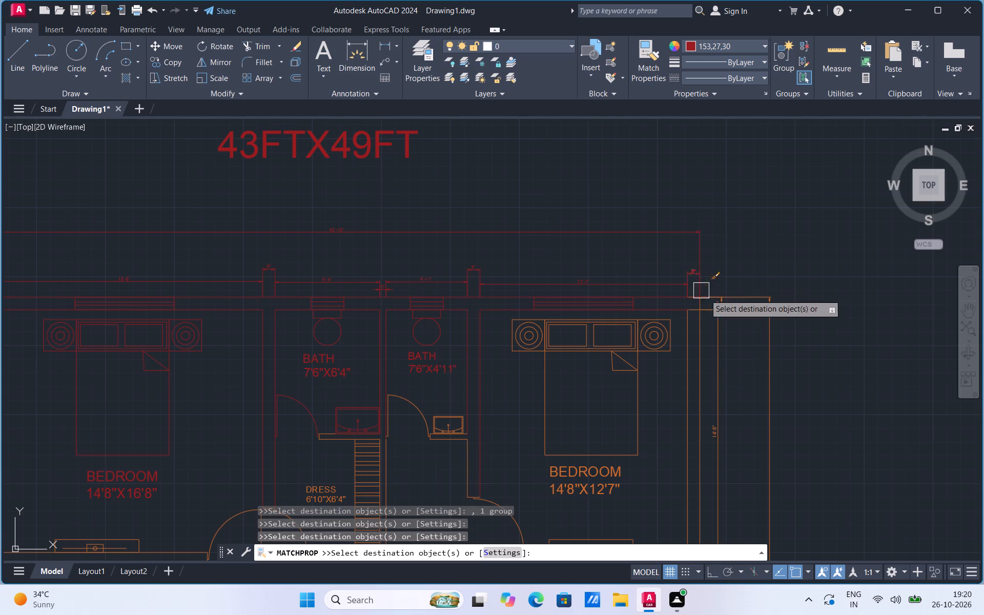
{"action": "left_click", "coordinate": [724, 312]}
{"action": "left_click", "coordinate": [763, 331]}
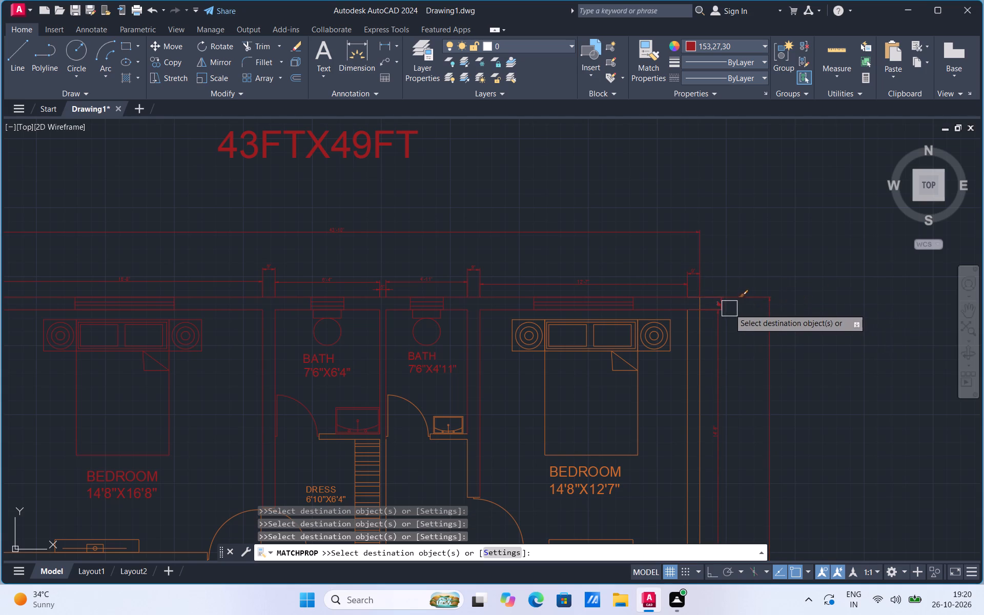
{"action": "left_click", "coordinate": [729, 309]}
{"action": "scroll", "coordinate": [692, 323], "scroll_direction": "up", "scroll_amount": 1}
{"action": "left_click", "coordinate": [689, 324]}
{"action": "left_click", "coordinate": [638, 339]}
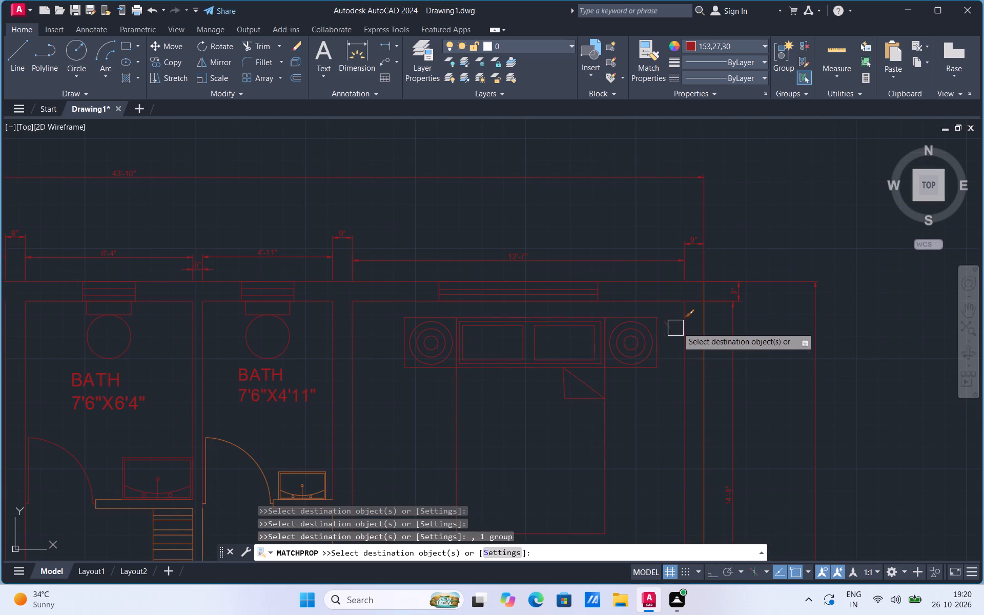
{"action": "left_click", "coordinate": [702, 324]}
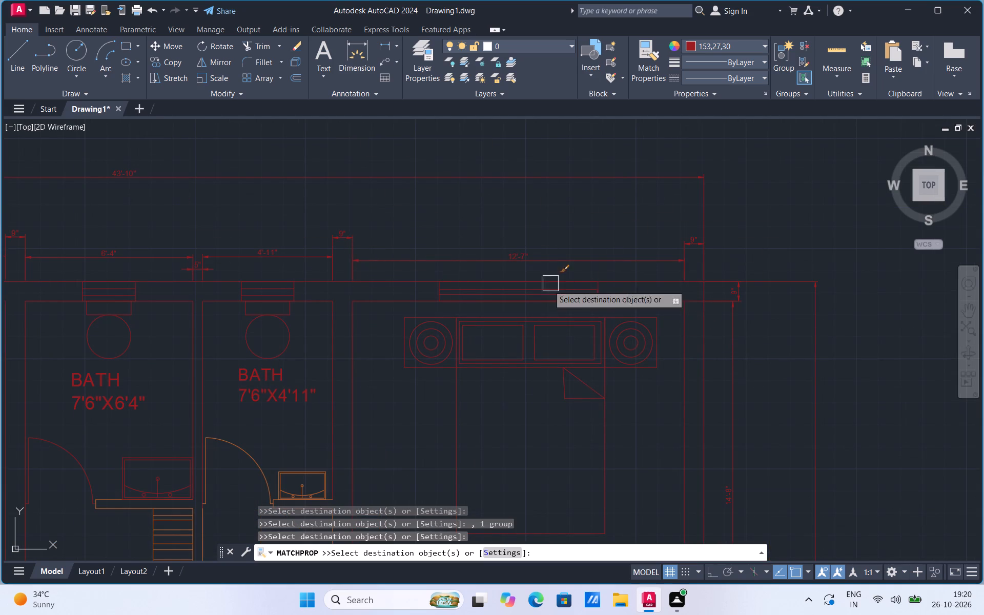
Match the dark red properties onto the 14'8"X16'8" bedroom's TV unit, south wall and adjoining west dimensions, and the 6'4"X4'2" bath's west wall, window and toilet tank.
{"action": "scroll", "coordinate": [534, 272], "scroll_direction": "down", "scroll_amount": 2}
{"action": "scroll", "coordinate": [533, 227], "scroll_direction": "down", "scroll_amount": 1}
{"action": "scroll", "coordinate": [349, 355], "scroll_direction": "up", "scroll_amount": 3}
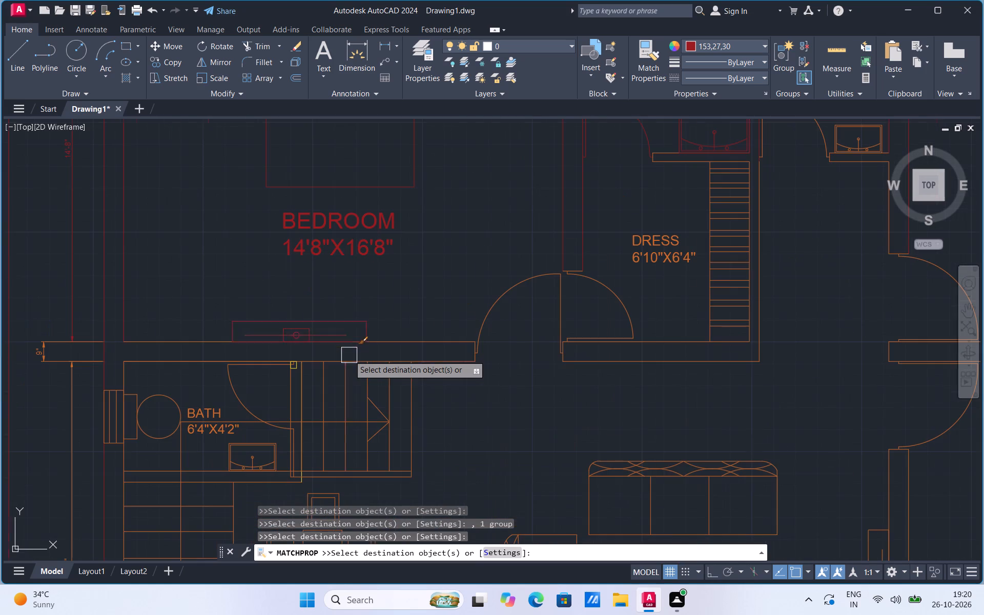
{"action": "left_click", "coordinate": [327, 332]}
{"action": "left_click", "coordinate": [58, 340]}
{"action": "left_click", "coordinate": [65, 379]}
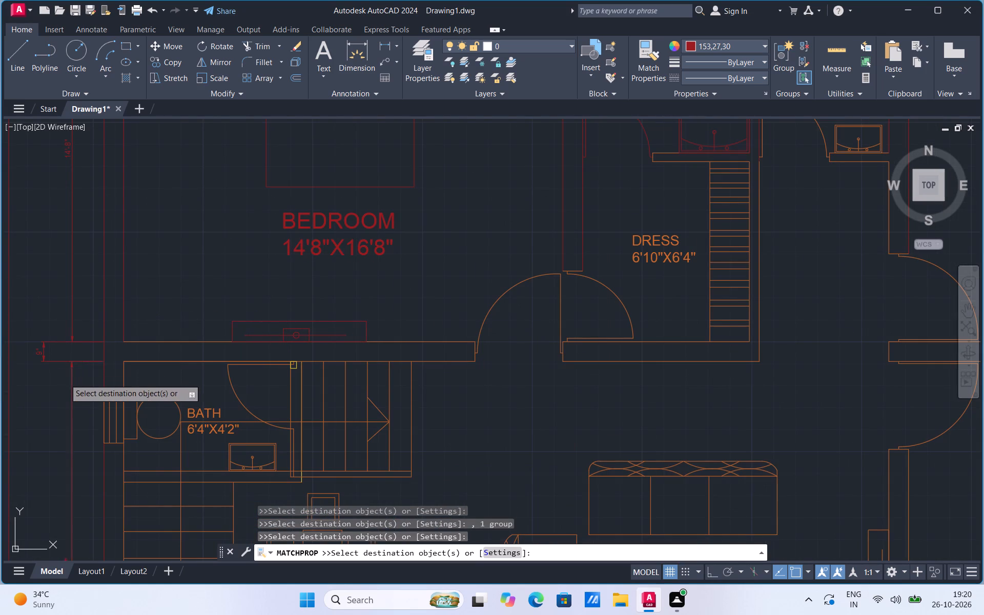
{"action": "left_click", "coordinate": [168, 337]}
{"action": "left_click", "coordinate": [160, 358]}
{"action": "left_click", "coordinate": [129, 377]}
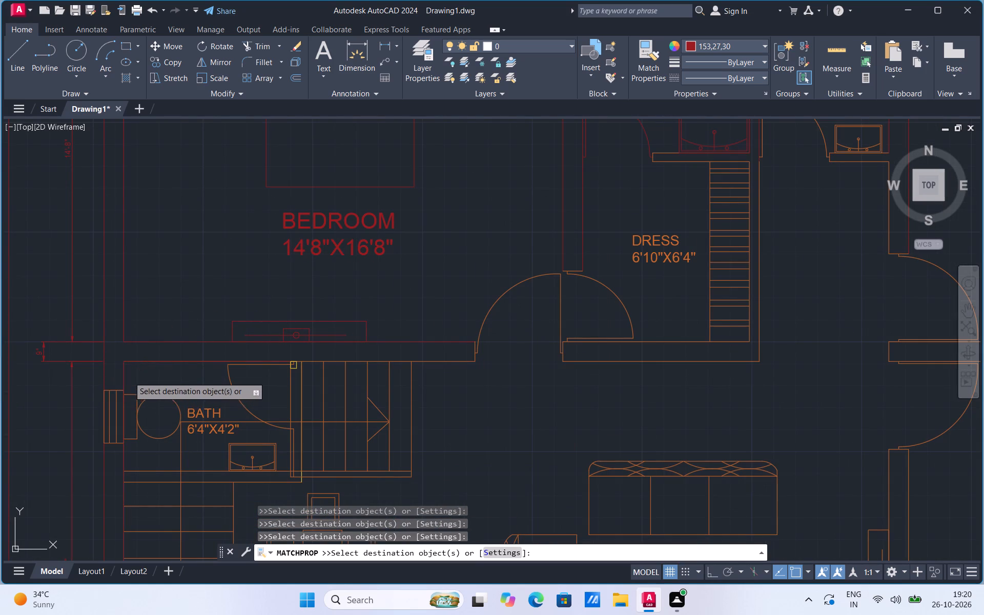
{"action": "left_click", "coordinate": [115, 397]}
{"action": "left_click", "coordinate": [137, 397]}
Match the dark red properties onto the dimensions west of the utility and kitchen, including 4'-4", 11'-6" and the southwest corner's 9".
{"action": "scroll", "coordinate": [429, 184], "scroll_direction": "down", "scroll_amount": 4}
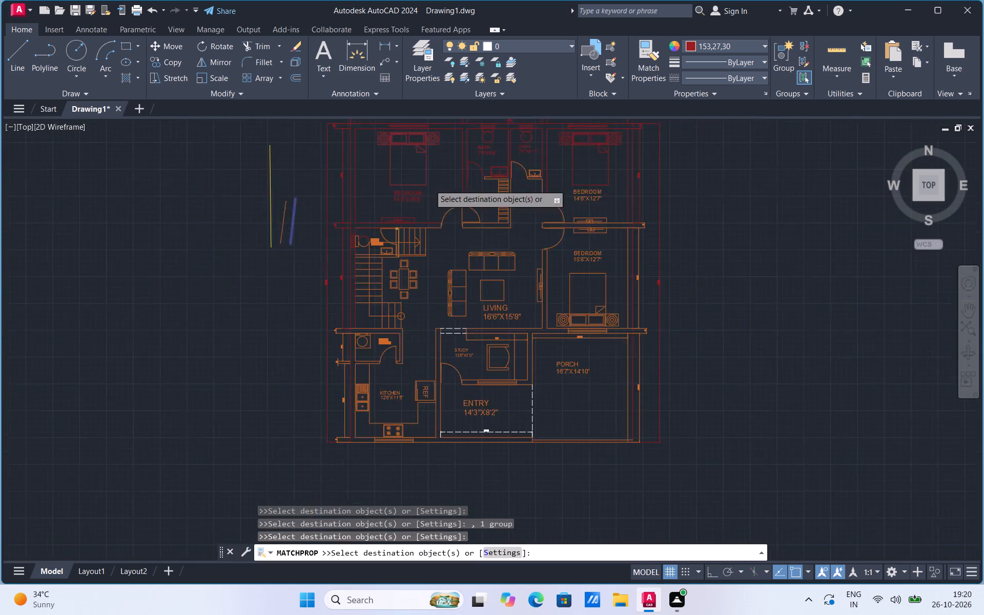
{"action": "scroll", "coordinate": [404, 303], "scroll_direction": "up", "scroll_amount": 4}
{"action": "left_click", "coordinate": [194, 250]}
{"action": "left_click", "coordinate": [193, 200]}
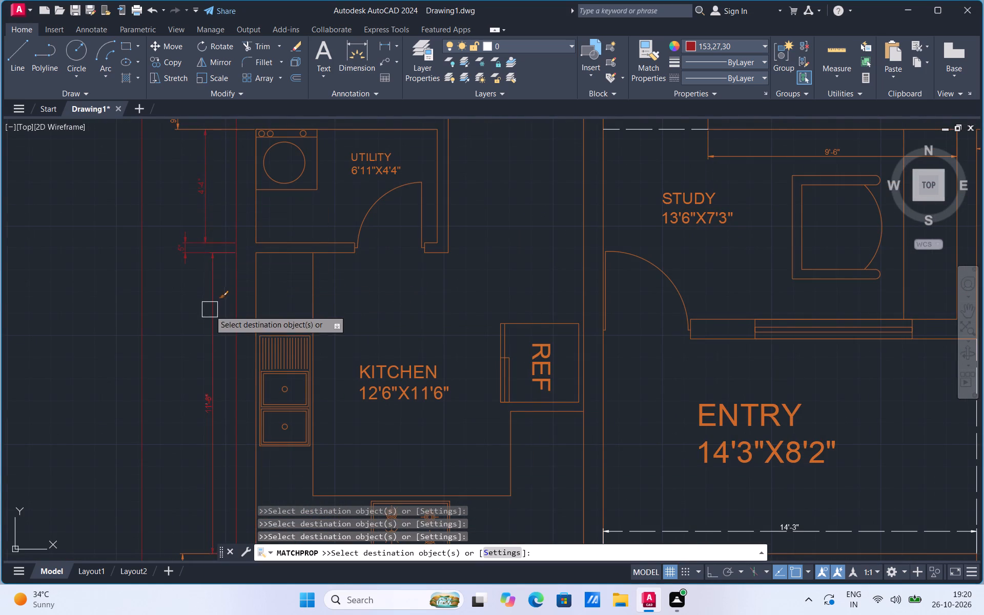
{"action": "left_click", "coordinate": [210, 311]}
{"action": "scroll", "coordinate": [240, 299], "scroll_direction": "down", "scroll_amount": 2}
{"action": "left_click", "coordinate": [208, 224]}
{"action": "scroll", "coordinate": [225, 413], "scroll_direction": "up", "scroll_amount": 3}
{"action": "left_click", "coordinate": [204, 368]}
{"action": "left_click", "coordinate": [233, 357]}
{"action": "left_click", "coordinate": [197, 354]}
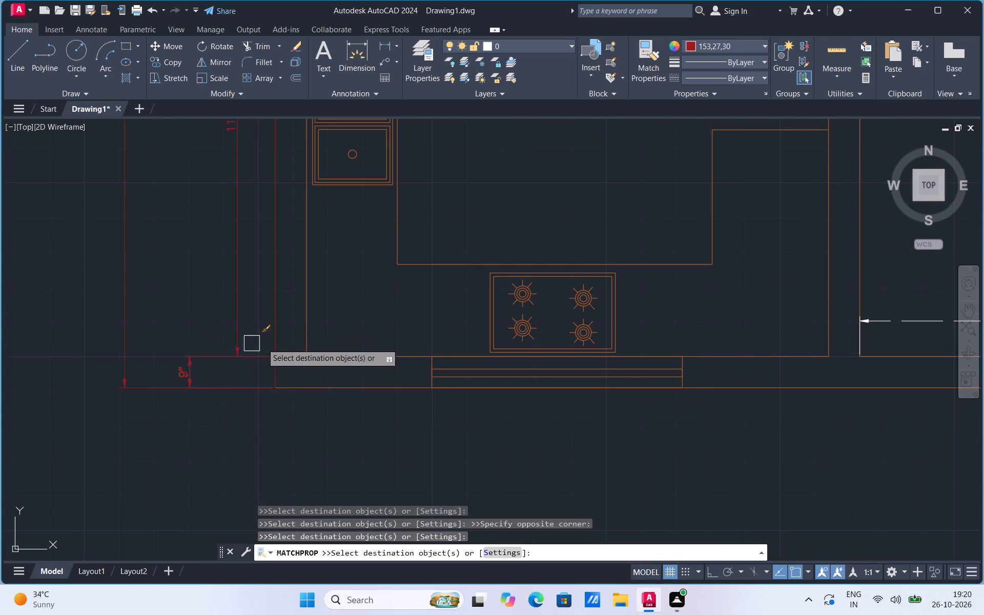
Match the dark red properties onto the kitchen's walls and south window, stove, counter edge, sink and the wall shared with the utility.
{"action": "left_click", "coordinate": [309, 339]}
{"action": "left_click", "coordinate": [322, 357]}
{"action": "left_click", "coordinate": [326, 388]}
{"action": "left_click", "coordinate": [426, 370]}
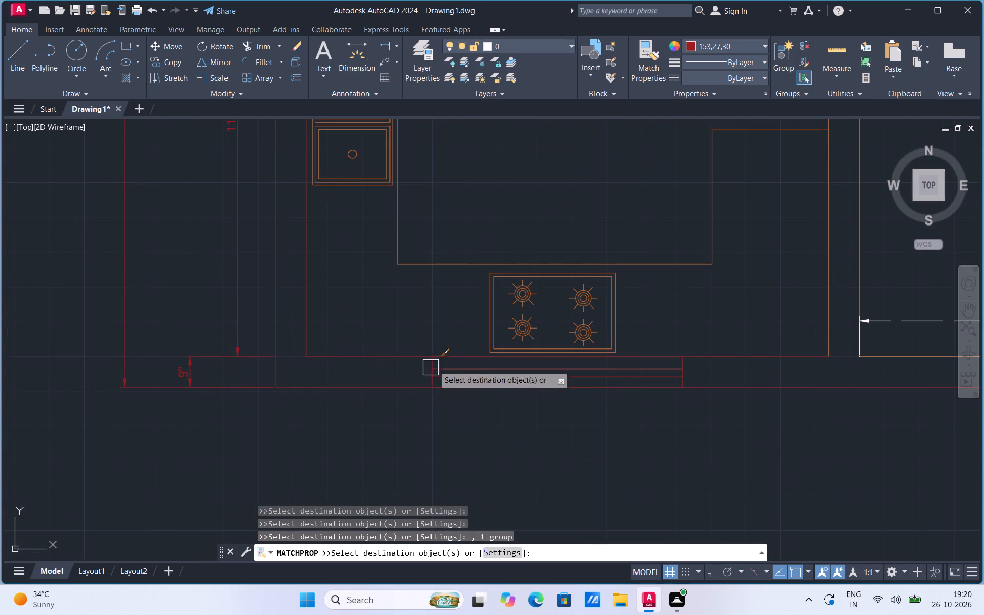
{"action": "left_click", "coordinate": [497, 321]}
{"action": "left_click_drag", "start_coordinate": [448, 267], "coordinate": [442, 276]}
{"action": "scroll", "coordinate": [376, 407], "scroll_direction": "down", "scroll_amount": 2}
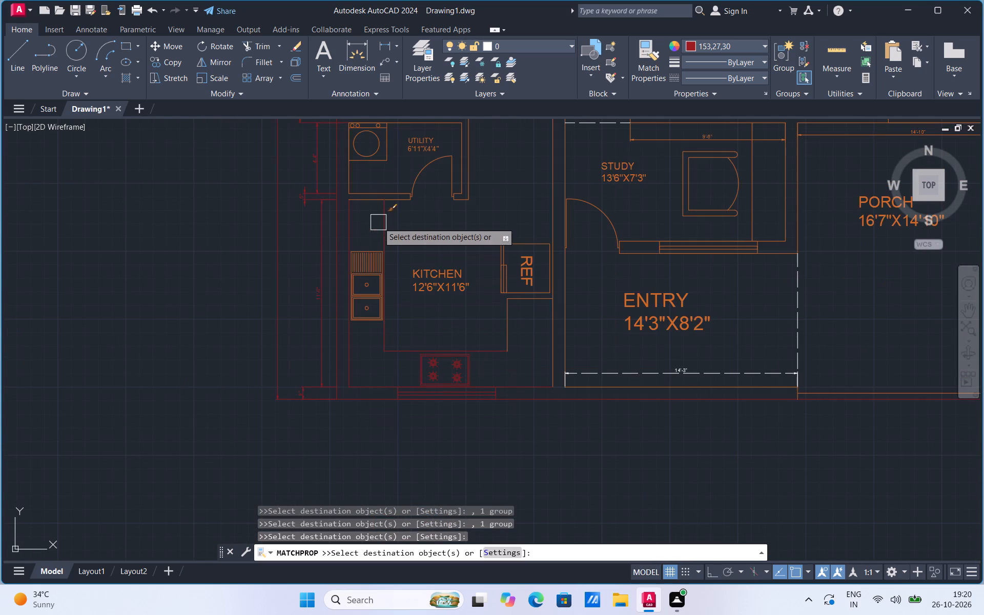
{"action": "left_click", "coordinate": [378, 222]}
{"action": "left_click", "coordinate": [362, 251]}
{"action": "left_click", "coordinate": [370, 201]}
{"action": "left_click", "coordinate": [370, 189]}
Match the dark red properties onto the utility's washing machine with its knobs and drum, north wall lines and 6'11"X4'4" label.
{"action": "scroll", "coordinate": [354, 156], "scroll_direction": "up", "scroll_amount": 1}
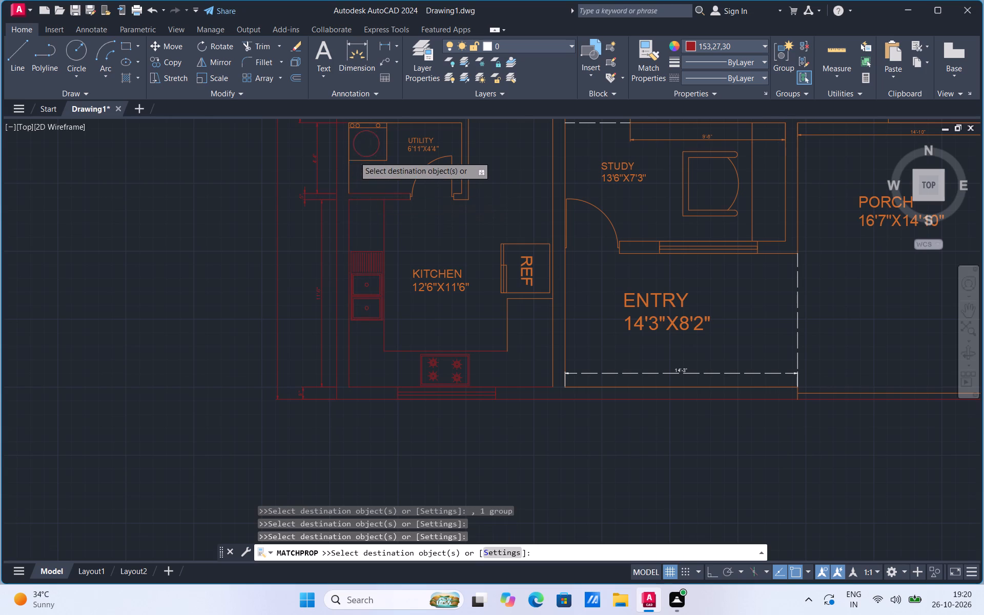
{"action": "left_click", "coordinate": [356, 166]}
{"action": "left_click", "coordinate": [345, 181]}
{"action": "scroll", "coordinate": [358, 304], "scroll_direction": "down", "scroll_amount": 1}
{"action": "scroll", "coordinate": [368, 163], "scroll_direction": "up", "scroll_amount": 3}
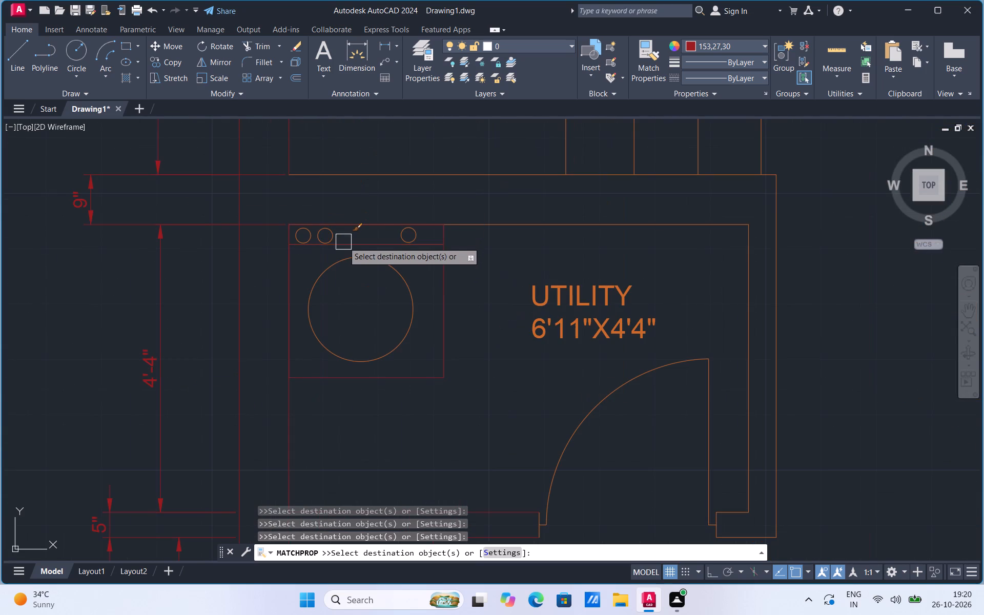
{"action": "left_click", "coordinate": [340, 246]}
{"action": "left_click", "coordinate": [334, 234]}
{"action": "left_click", "coordinate": [306, 237]}
{"action": "left_click", "coordinate": [397, 238]}
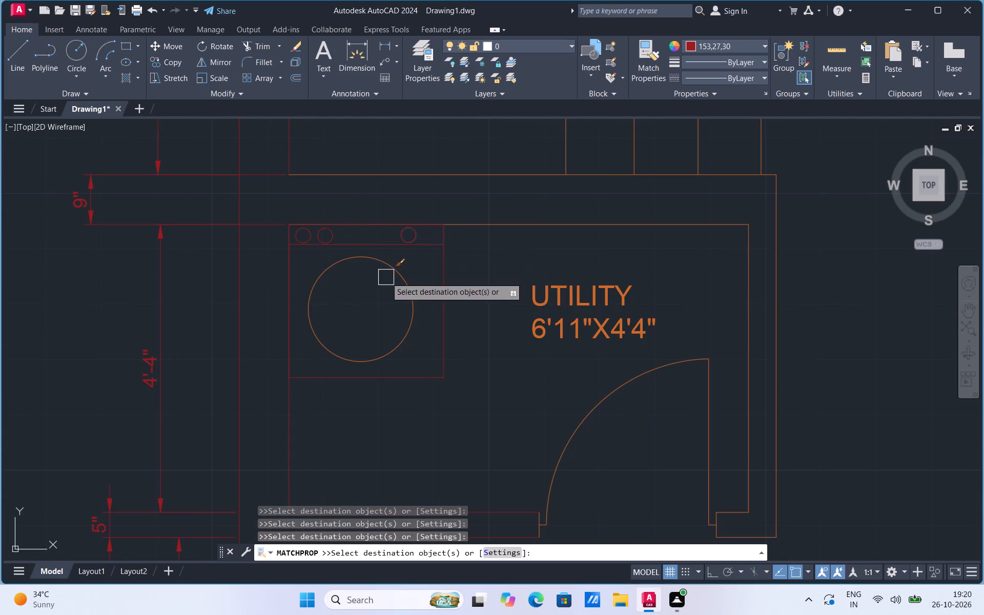
{"action": "left_click", "coordinate": [386, 277]}
{"action": "left_click", "coordinate": [378, 262]}
{"action": "left_click", "coordinate": [383, 178]}
{"action": "left_click_drag", "start_coordinate": [540, 276], "coordinate": [540, 302]}
{"action": "left_click_drag", "start_coordinate": [537, 329], "coordinate": [536, 335]}
{"action": "left_click_drag", "start_coordinate": [528, 220], "coordinate": [520, 224]}
{"action": "scroll", "coordinate": [409, 301], "scroll_direction": "down", "scroll_amount": 3}
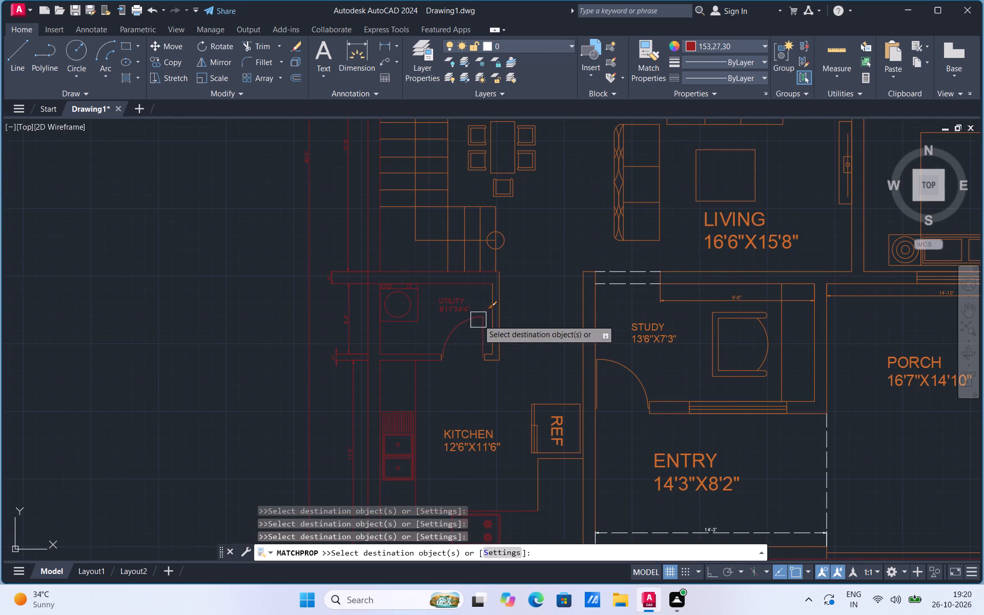
Match the dark red properties onto the utility's door, both door jambs and the double lines of its east wall.
{"action": "left_click", "coordinate": [478, 320]}
{"action": "scroll", "coordinate": [450, 383], "scroll_direction": "up", "scroll_amount": 4}
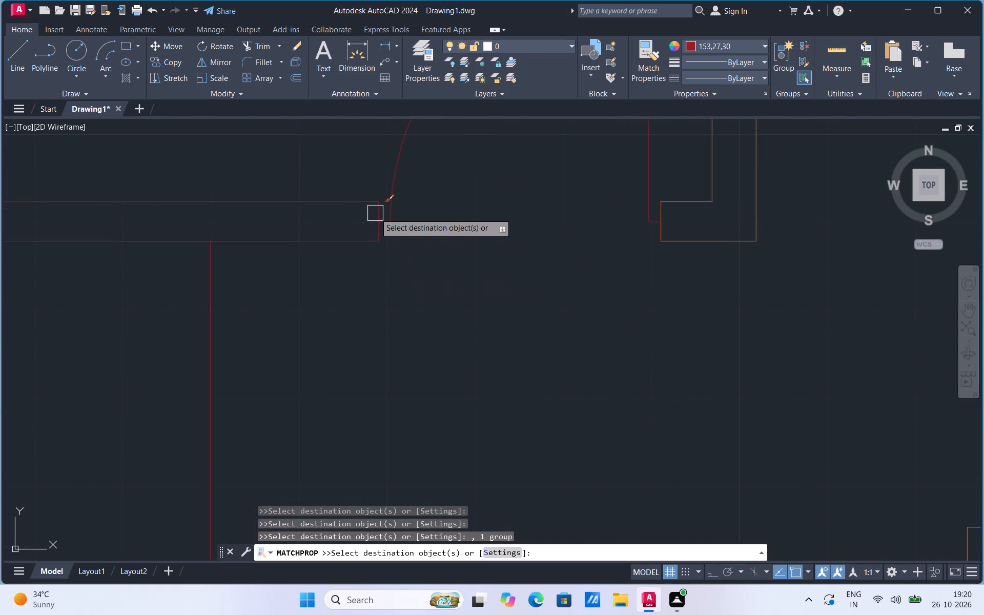
{"action": "left_click", "coordinate": [375, 213]}
{"action": "scroll", "coordinate": [376, 367], "scroll_direction": "down", "scroll_amount": 3}
{"action": "scroll", "coordinate": [514, 307], "scroll_direction": "up", "scroll_amount": 3}
{"action": "left_click", "coordinate": [296, 327]}
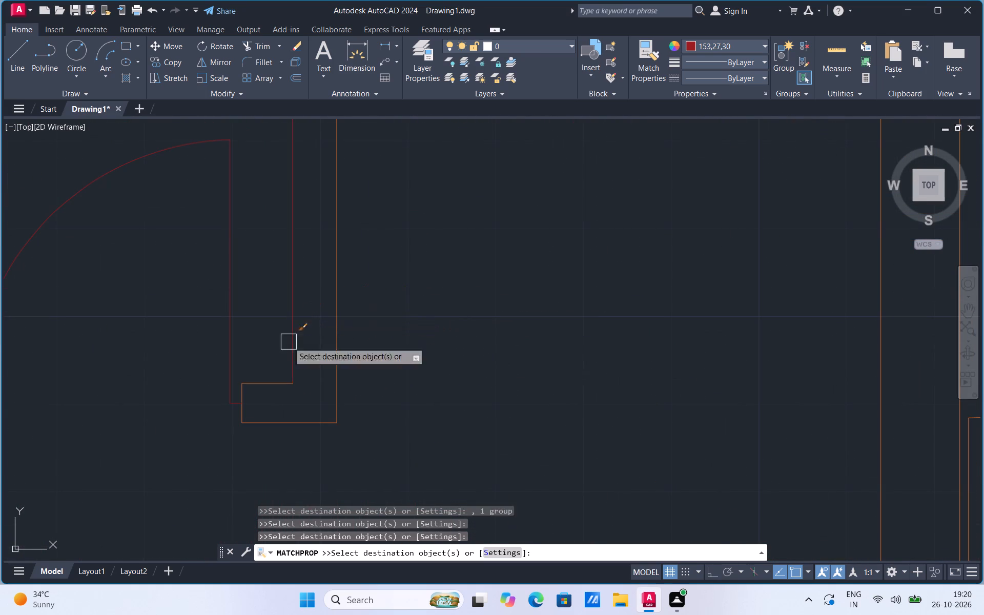
{"action": "left_click", "coordinate": [270, 385]}
{"action": "left_click", "coordinate": [247, 408]}
{"action": "left_click", "coordinate": [249, 394]}
{"action": "left_click_drag", "start_coordinate": [254, 423], "coordinate": [259, 421]}
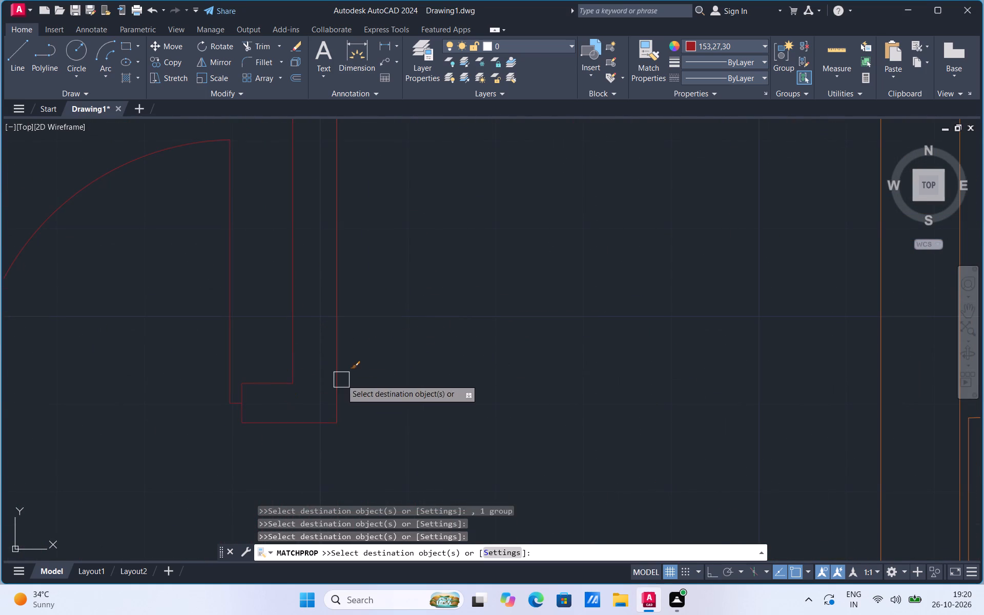
{"action": "left_click", "coordinate": [341, 379]}
{"action": "scroll", "coordinate": [356, 427], "scroll_direction": "down", "scroll_amount": 3}
{"action": "scroll", "coordinate": [374, 358], "scroll_direction": "down", "scroll_amount": 3}
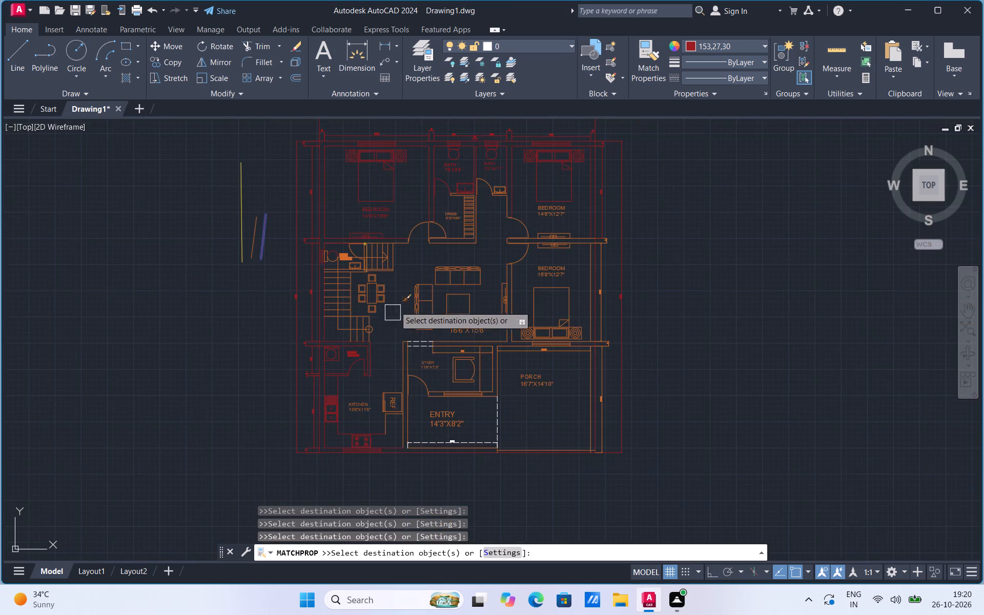
Match the dark red properties onto the dress room's doors, 6'10"X6'4" label and south wall, and the 14'8"X16'8" bedroom's south wall end.
{"action": "scroll", "coordinate": [394, 231], "scroll_direction": "up", "scroll_amount": 3}
{"action": "left_click", "coordinate": [498, 204]}
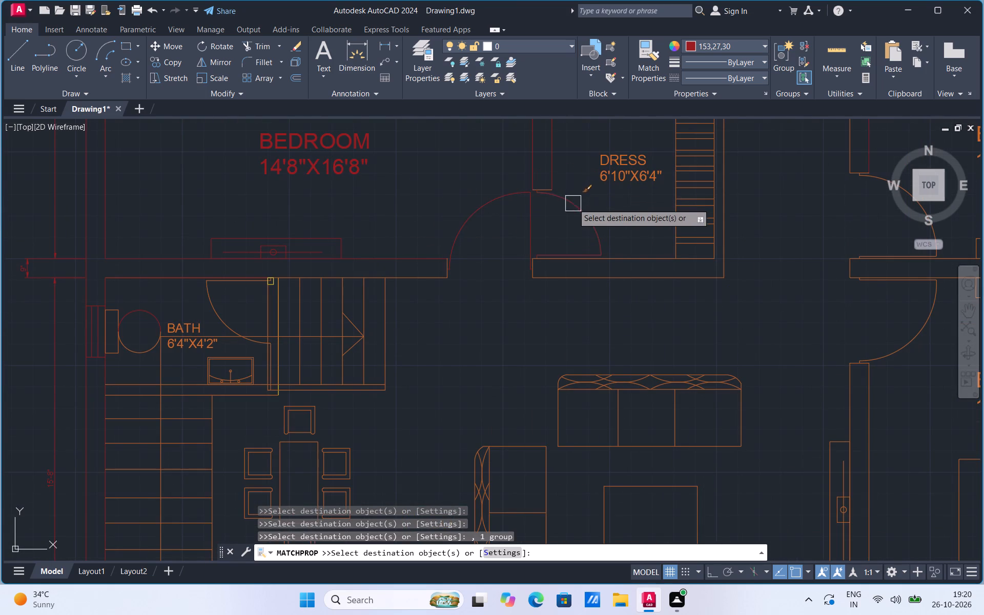
{"action": "left_click", "coordinate": [573, 203]}
{"action": "scroll", "coordinate": [545, 180], "scroll_direction": "up", "scroll_amount": 3}
{"action": "left_click", "coordinate": [538, 214]}
{"action": "scroll", "coordinate": [538, 214], "scroll_direction": "down", "scroll_amount": 3}
{"action": "left_click", "coordinate": [609, 202]}
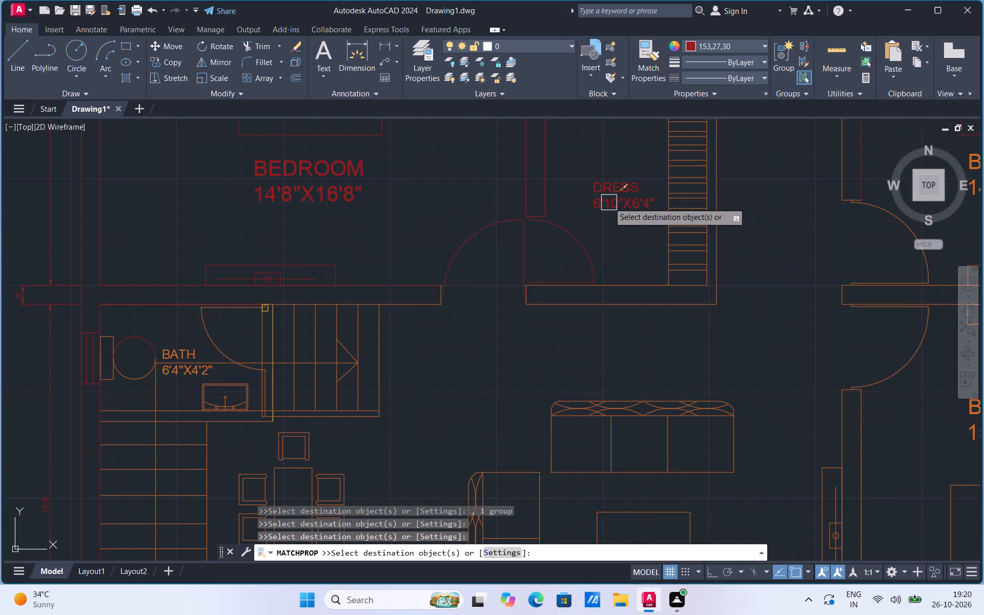
{"action": "left_click", "coordinate": [675, 199]}
{"action": "left_click", "coordinate": [605, 285]}
{"action": "left_click", "coordinate": [579, 306]}
{"action": "scroll", "coordinate": [521, 291], "scroll_direction": "up", "scroll_amount": 1}
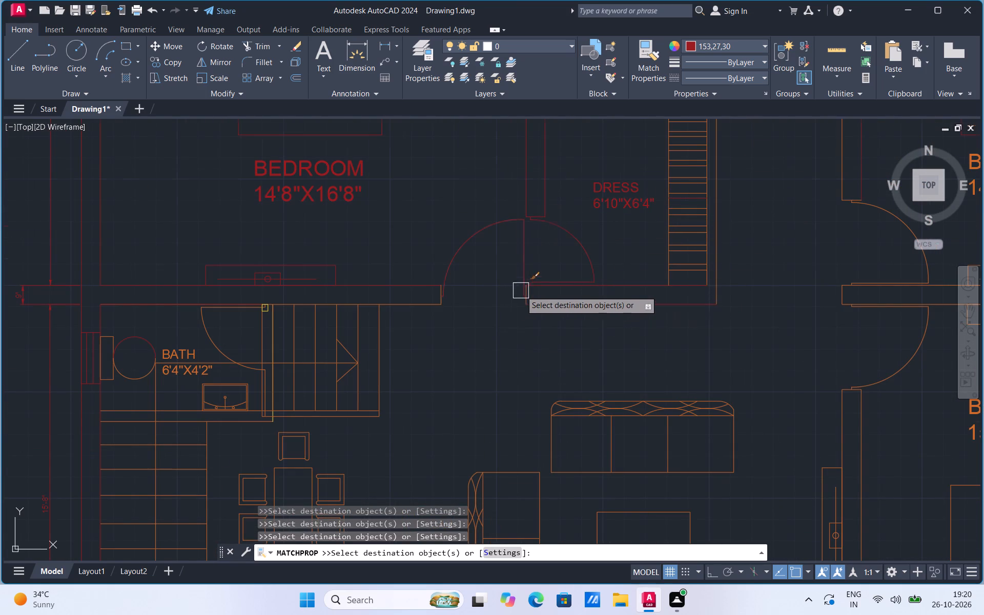
{"action": "scroll", "coordinate": [521, 291], "scroll_direction": "up", "scroll_amount": 1}
{"action": "left_click", "coordinate": [539, 295]}
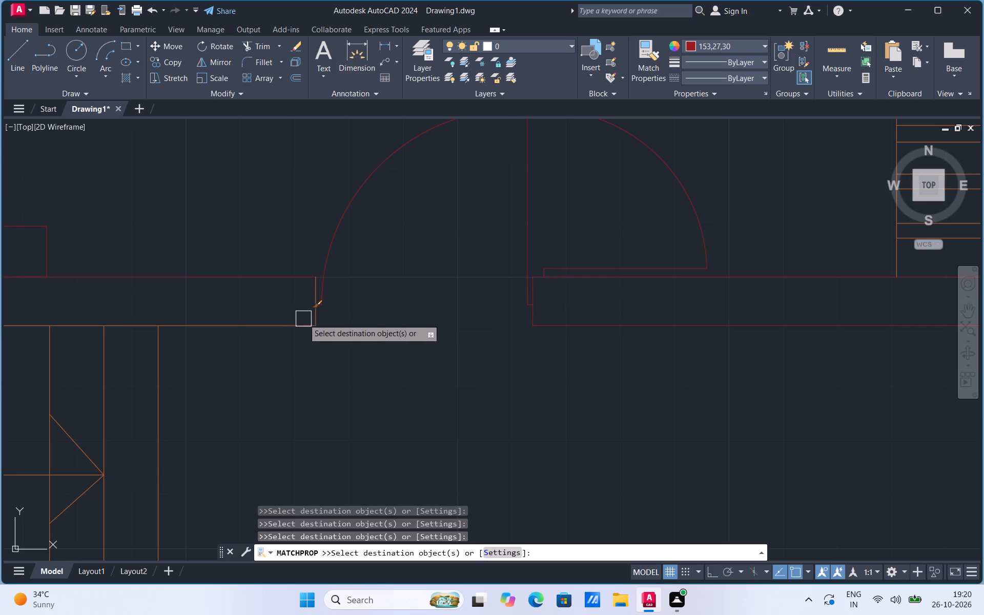
{"action": "left_click", "coordinate": [310, 316]}
{"action": "left_click", "coordinate": [301, 327]}
{"action": "scroll", "coordinate": [498, 317], "scroll_direction": "down", "scroll_amount": 1}
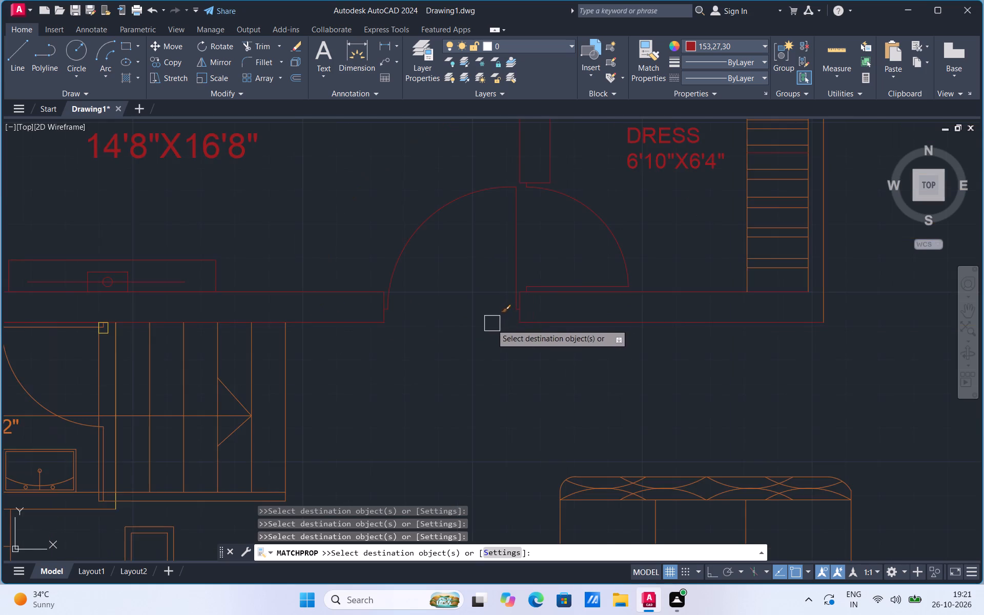
Match the dark red properties onto the 6'4"X4'2" bath's toilet tank, label, door, east wall line and small corner square.
{"action": "scroll", "coordinate": [501, 324], "scroll_direction": "down", "scroll_amount": 2}
{"action": "scroll", "coordinate": [264, 385], "scroll_direction": "up", "scroll_amount": 2}
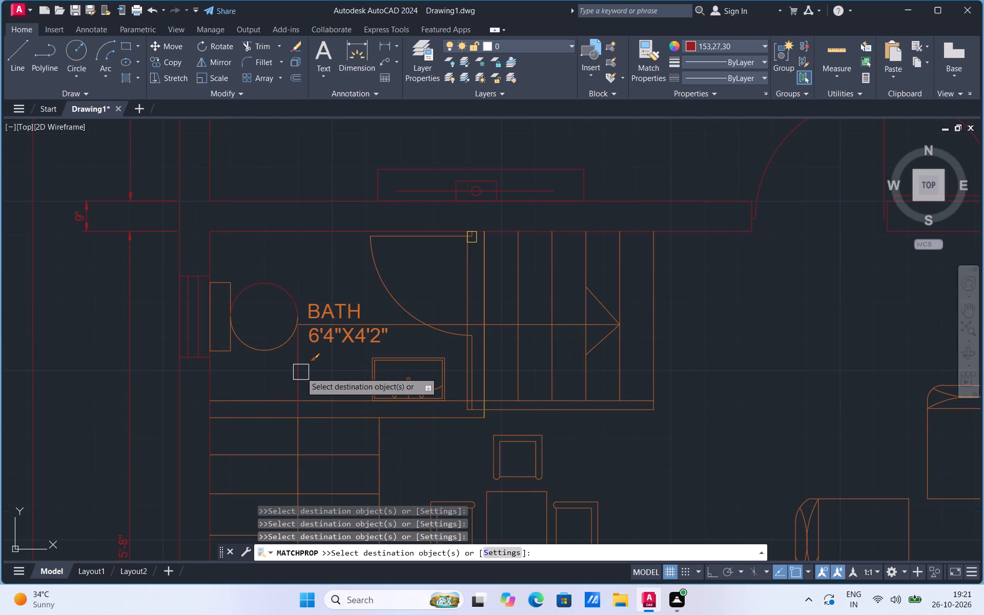
{"action": "left_click", "coordinate": [301, 372]}
{"action": "left_click", "coordinate": [247, 348]}
{"action": "left_click", "coordinate": [233, 357]}
{"action": "left_click", "coordinate": [343, 346]}
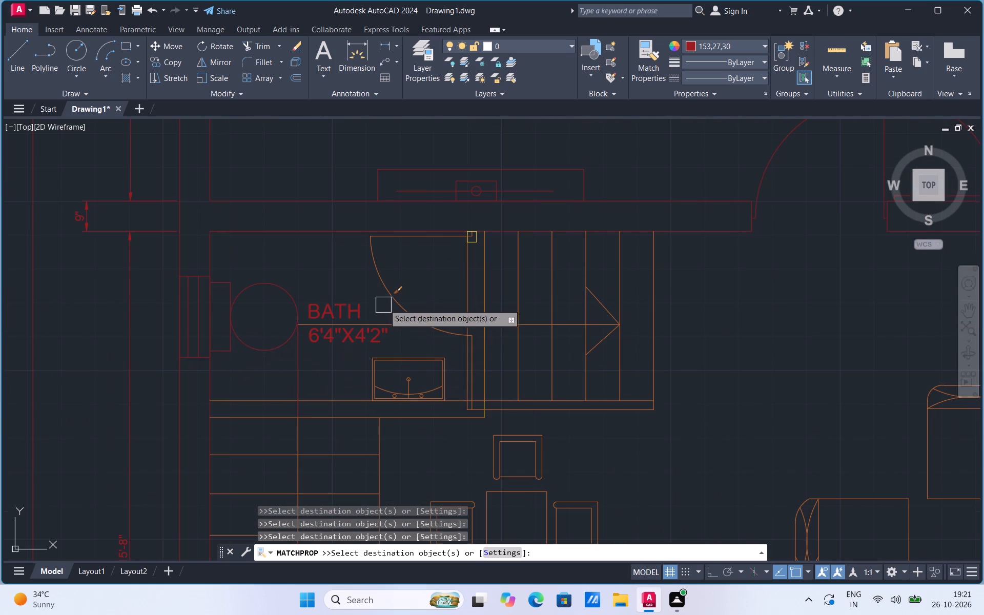
{"action": "left_click", "coordinate": [386, 300]}
{"action": "left_click", "coordinate": [401, 327]}
{"action": "left_click", "coordinate": [416, 369]}
{"action": "left_click", "coordinate": [444, 349]}
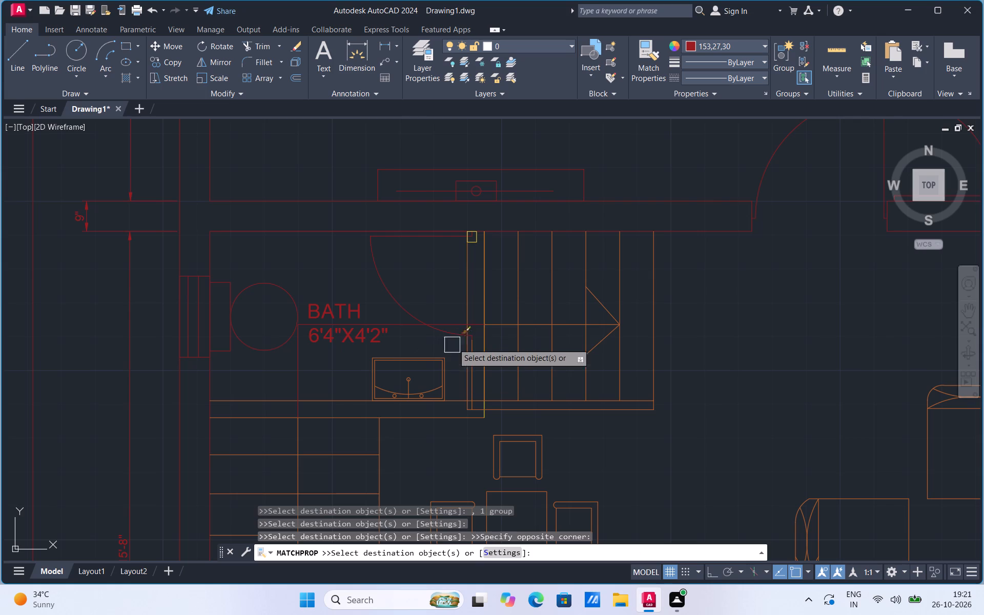
{"action": "left_click", "coordinate": [469, 311]}
{"action": "left_click", "coordinate": [484, 292]}
{"action": "left_click", "coordinate": [476, 244]}
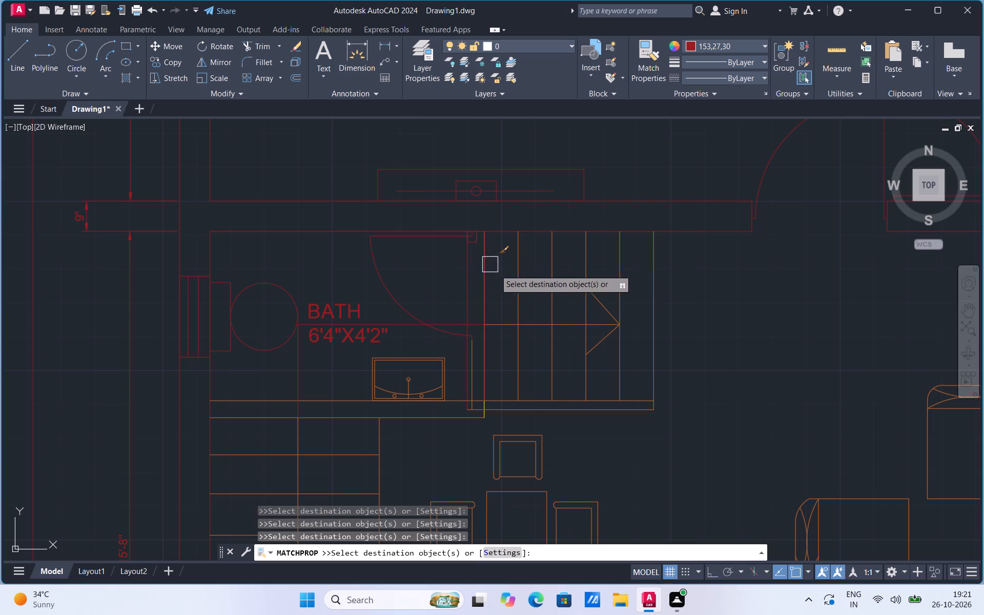
Match the dark red properties onto the treads, direction arrow and outer lines of the stair flight east of the 6'4"X4'2" bath.
{"action": "left_click", "coordinate": [521, 295]}
{"action": "left_click", "coordinate": [548, 289]}
{"action": "left_click", "coordinate": [501, 331]}
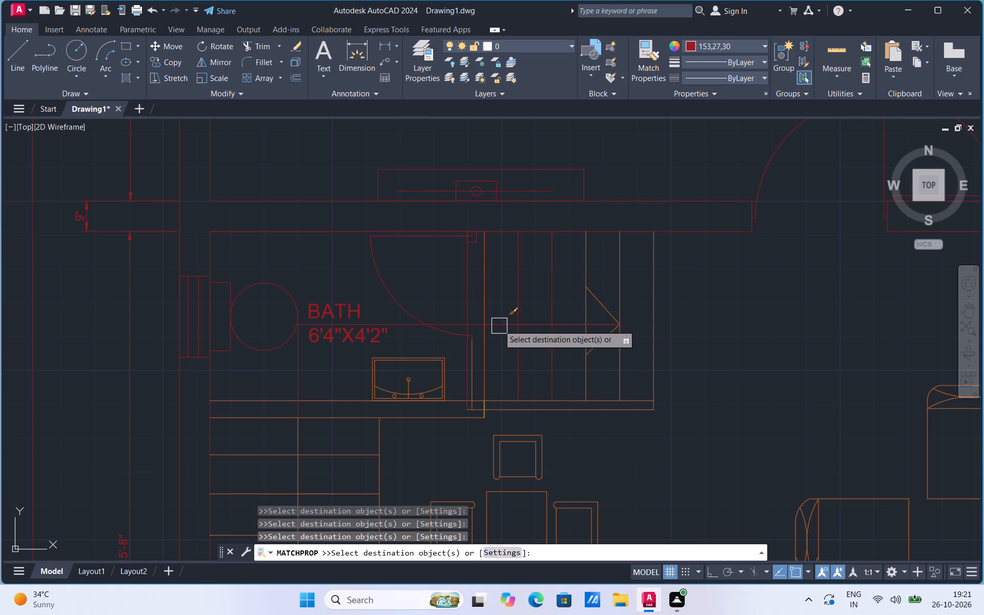
{"action": "left_click", "coordinate": [491, 312]}
{"action": "left_click", "coordinate": [494, 396]}
{"action": "left_click", "coordinate": [497, 409]}
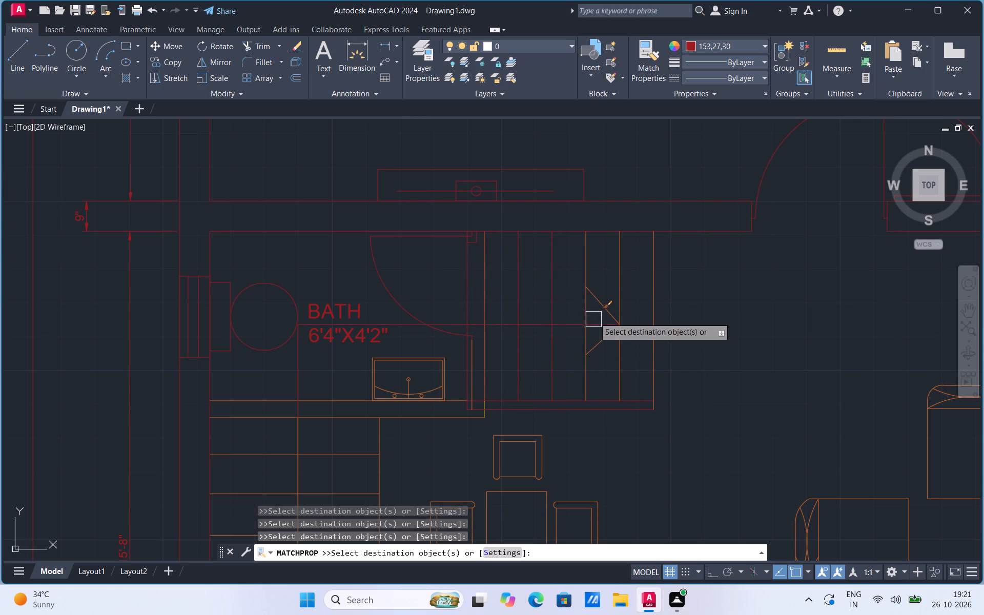
{"action": "left_click", "coordinate": [597, 305]}
{"action": "left_click", "coordinate": [588, 269]}
{"action": "left_click", "coordinate": [609, 295]}
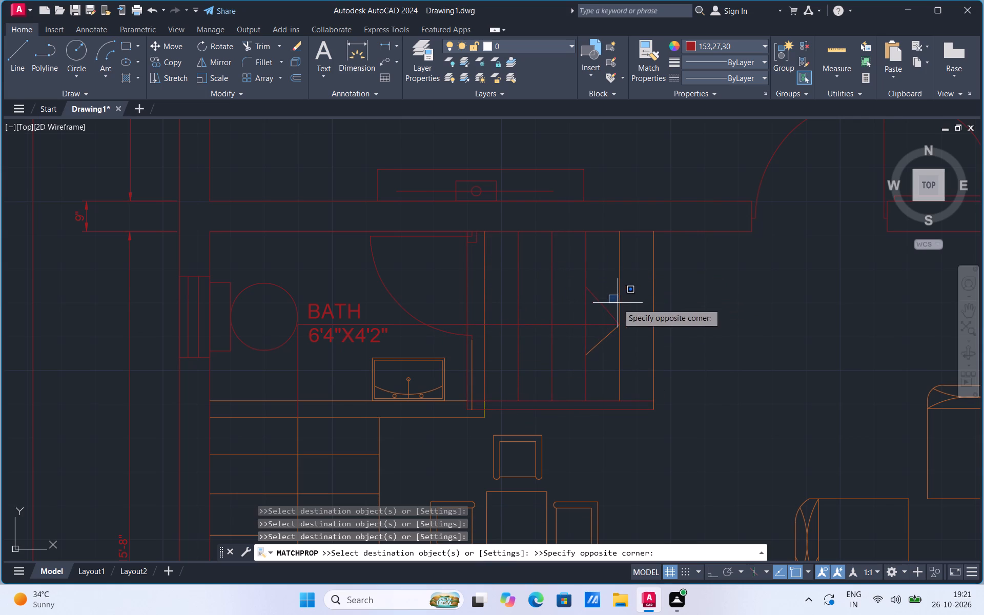
{"action": "left_click", "coordinate": [623, 311]}
{"action": "left_click", "coordinate": [604, 351]}
{"action": "left_click", "coordinate": [626, 307]}
{"action": "left_click", "coordinate": [647, 324]}
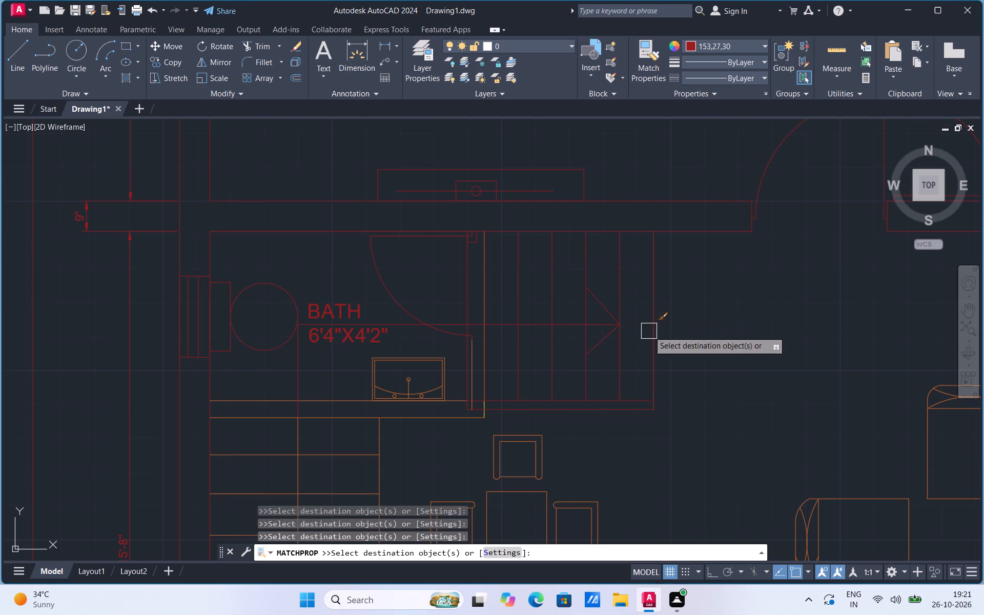
Match the dark red properties onto the 6'4"X4'2" bath's washbasin, remaining east wall lines and south wall, plus the adjoining stair edge.
{"action": "scroll", "coordinate": [372, 385], "scroll_direction": "up", "scroll_amount": 2}
{"action": "left_click", "coordinate": [422, 319]}
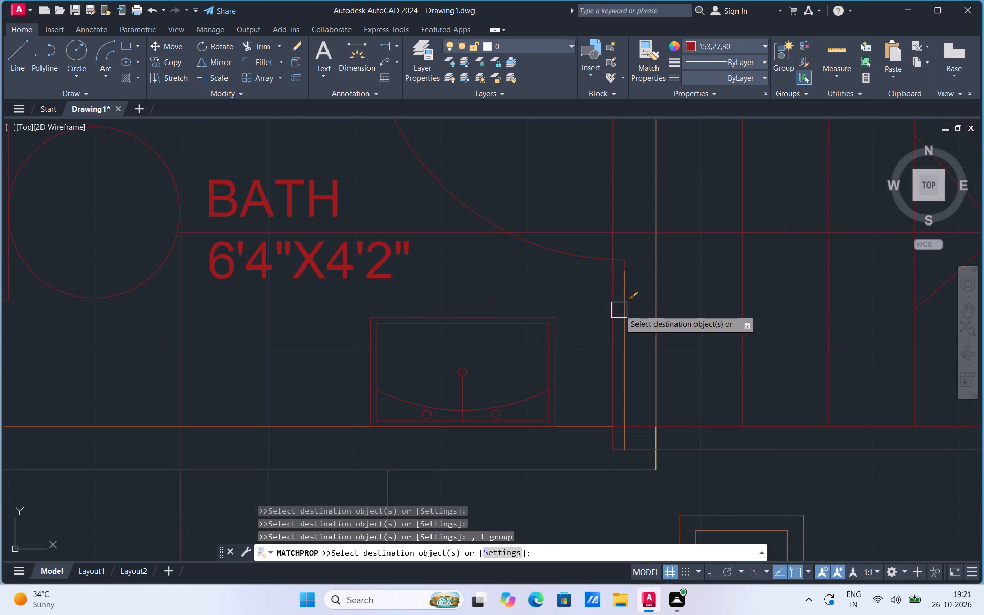
{"action": "left_click", "coordinate": [626, 310]}
{"action": "left_click", "coordinate": [654, 439]}
{"action": "scroll", "coordinate": [570, 240], "scroll_direction": "down", "scroll_amount": 2}
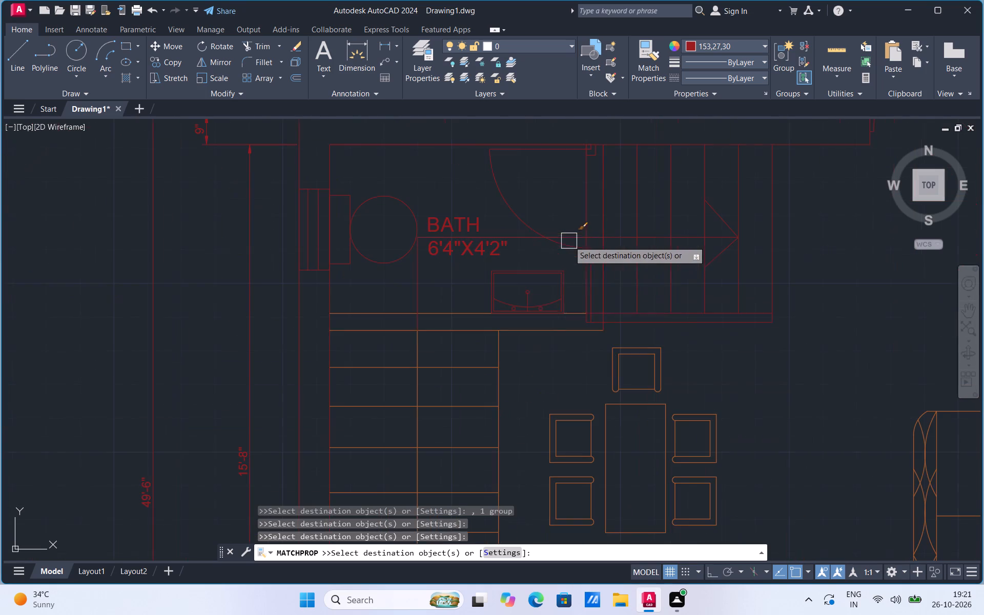
{"action": "left_click", "coordinate": [500, 353]}
{"action": "left_click", "coordinate": [456, 331]}
{"action": "left_click", "coordinate": [454, 313]}
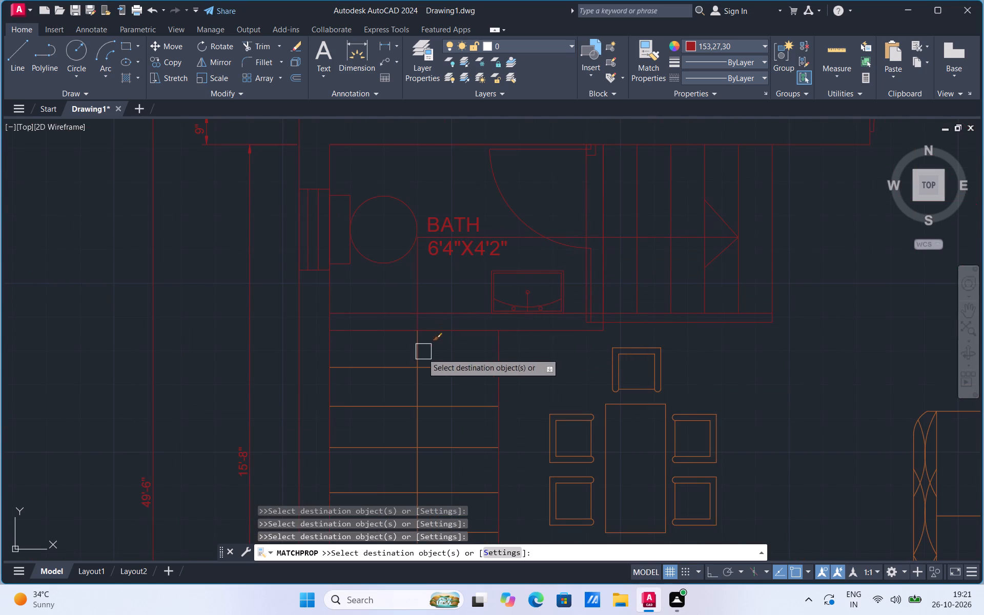
Match the dark red properties onto the centre line and treads of the stair flight south of the 6'4"X4'2" bath.
{"action": "left_click", "coordinate": [420, 356]}
{"action": "left_click", "coordinate": [396, 371]}
{"action": "left_click", "coordinate": [392, 407]}
{"action": "left_click", "coordinate": [378, 449]}
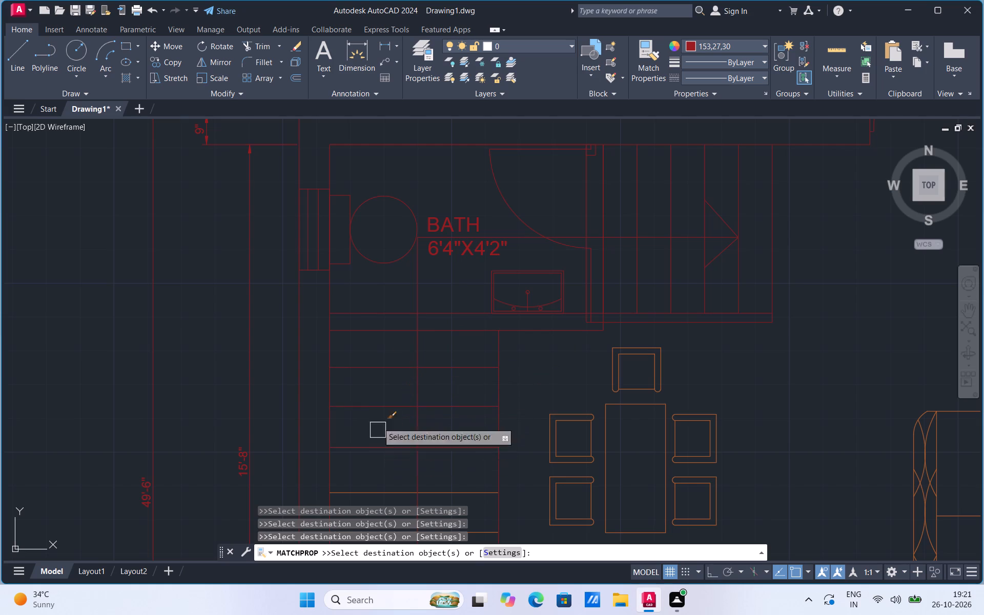
{"action": "scroll", "coordinate": [383, 231], "scroll_direction": "down", "scroll_amount": 2}
{"action": "scroll", "coordinate": [385, 337], "scroll_direction": "up", "scroll_amount": 2}
{"action": "left_click", "coordinate": [382, 327]}
{"action": "left_click", "coordinate": [376, 365]}
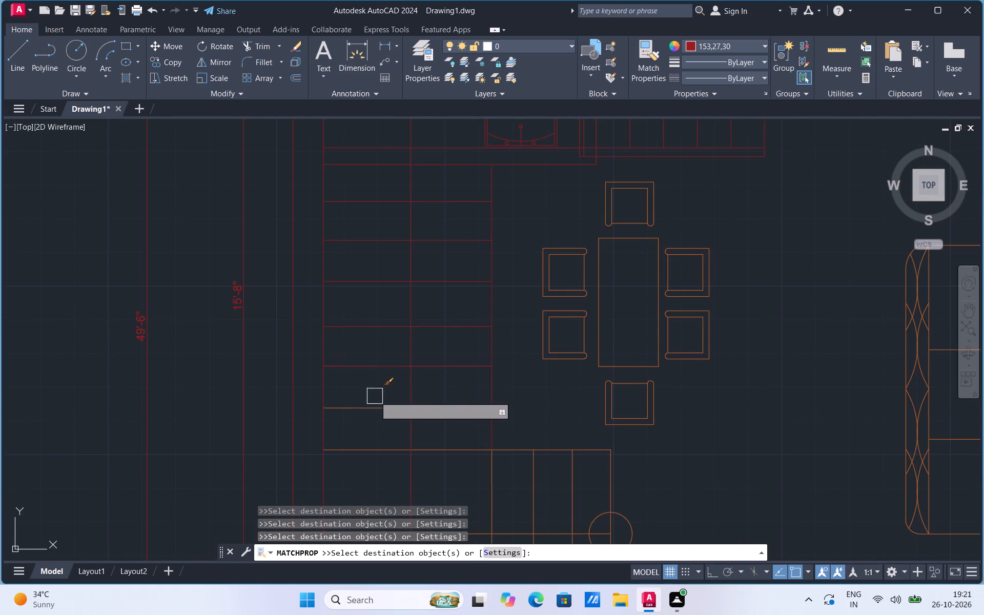
{"action": "left_click", "coordinate": [375, 396]}
{"action": "left_click", "coordinate": [362, 467]}
Match the dark red properties onto the stair flight north of the utility, including its edges, treads, centre line and end circle.
{"action": "scroll", "coordinate": [348, 254], "scroll_direction": "down", "scroll_amount": 2}
{"action": "scroll", "coordinate": [401, 359], "scroll_direction": "up", "scroll_amount": 2}
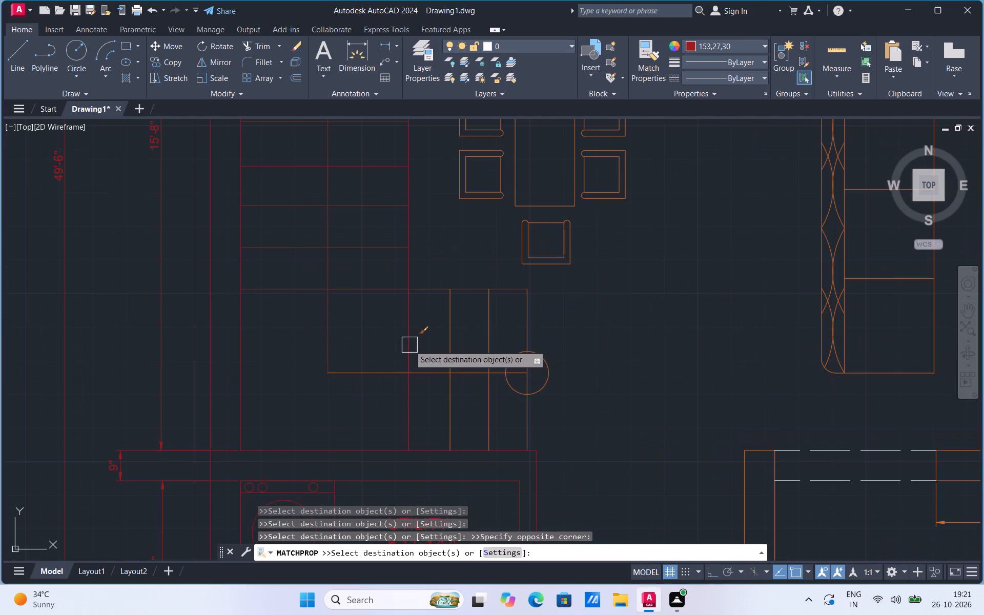
{"action": "left_click", "coordinate": [409, 345]}
{"action": "left_click", "coordinate": [386, 378]}
{"action": "left_click", "coordinate": [457, 345]}
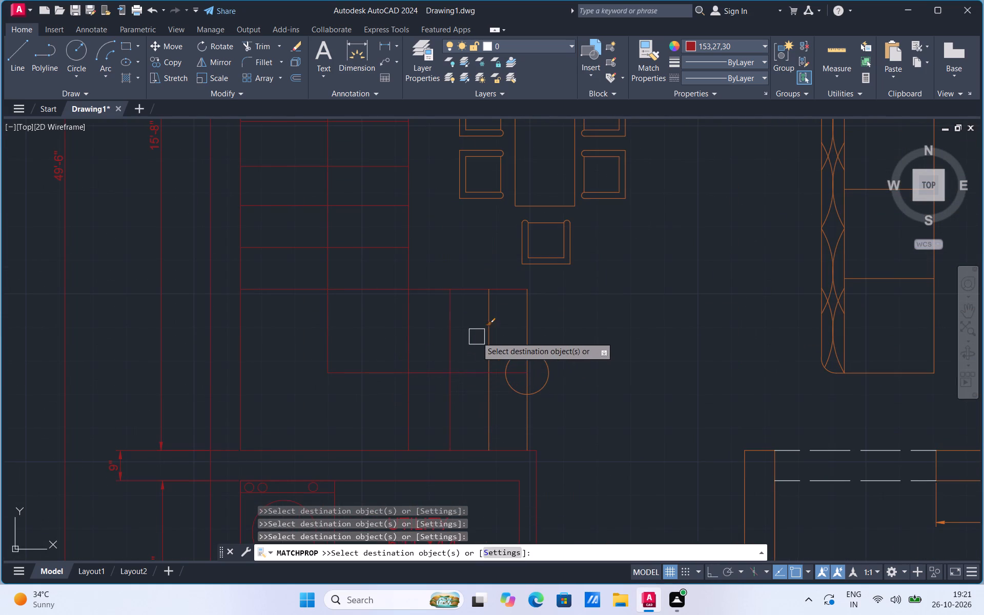
{"action": "left_click", "coordinate": [483, 332]}
{"action": "left_click", "coordinate": [531, 332]}
{"action": "left_click", "coordinate": [539, 354]}
Match the dark red properties onto the dining table and its six chairs.
{"action": "scroll", "coordinate": [402, 394], "scroll_direction": "down", "scroll_amount": 2}
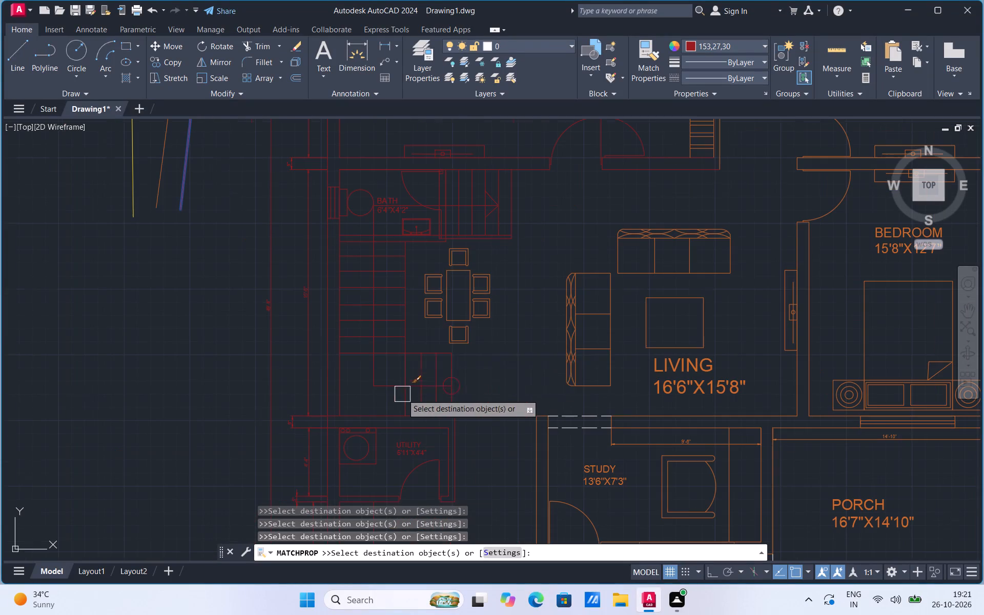
{"action": "left_click", "coordinate": [472, 343]}
{"action": "left_click", "coordinate": [455, 316]}
{"action": "left_click", "coordinate": [462, 253]}
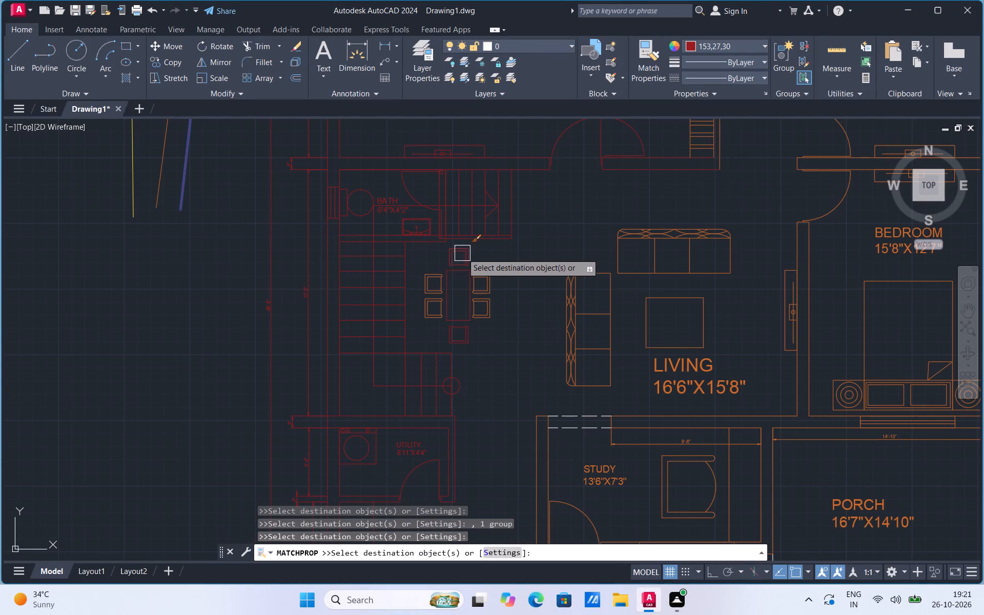
{"action": "left_click", "coordinate": [439, 270]}
{"action": "left_click", "coordinate": [430, 306]}
{"action": "left_click", "coordinate": [480, 280]}
{"action": "left_click", "coordinate": [483, 302]}
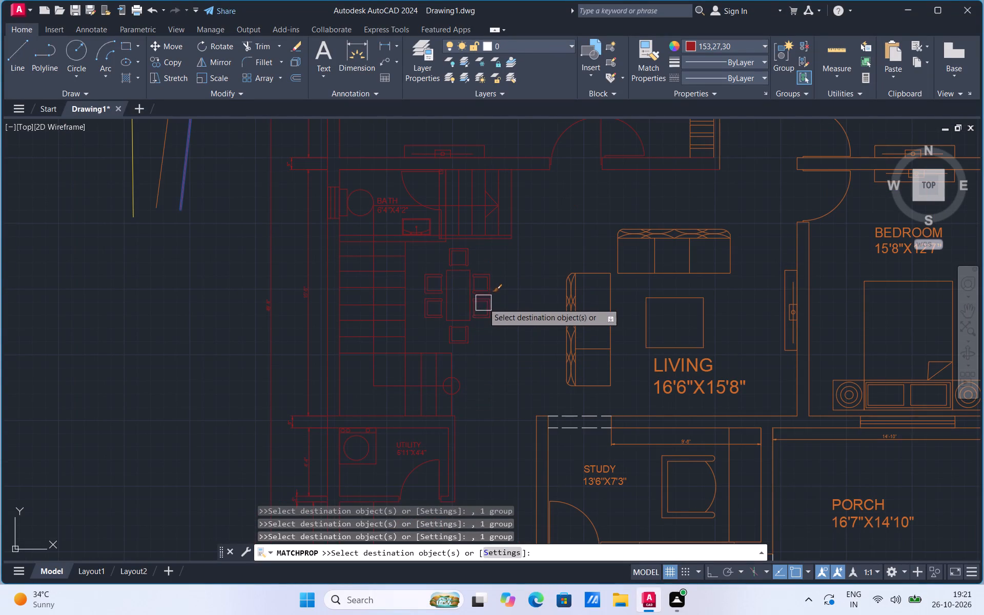
Match the dark red properties onto the wall stubs south of the 7'6"X6'4" and 7'6"X4'11" baths and the adjoining corridor wall line.
{"action": "scroll", "coordinate": [394, 353], "scroll_direction": "down", "scroll_amount": 2}
{"action": "scroll", "coordinate": [537, 256], "scroll_direction": "up", "scroll_amount": 2}
{"action": "left_click", "coordinate": [517, 169]}
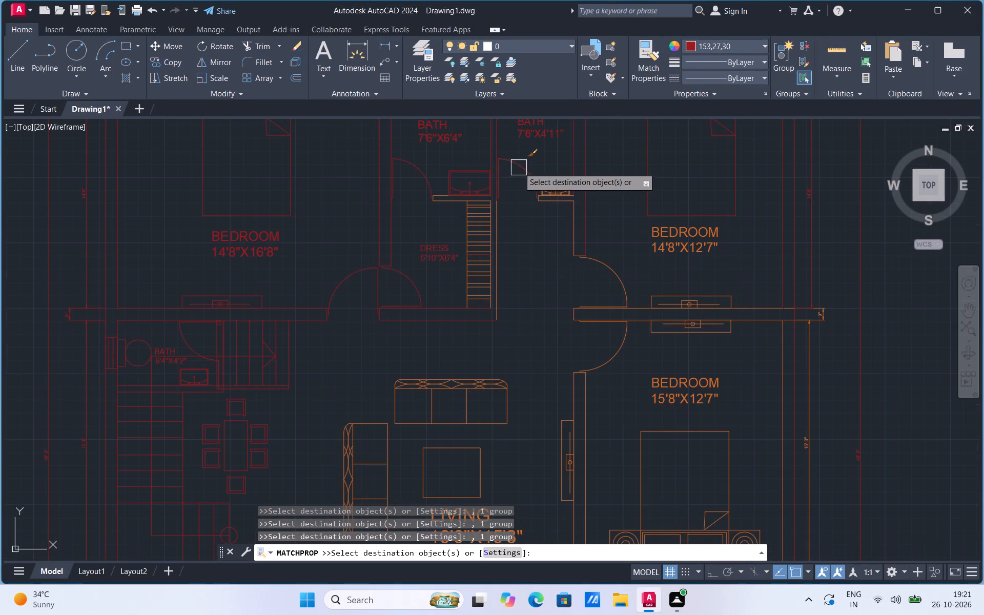
{"action": "scroll", "coordinate": [519, 168], "scroll_direction": "up", "scroll_amount": 2}
{"action": "left_click", "coordinate": [320, 240]}
{"action": "left_click", "coordinate": [314, 252]}
{"action": "scroll", "coordinate": [312, 253], "scroll_direction": "up", "scroll_amount": 3}
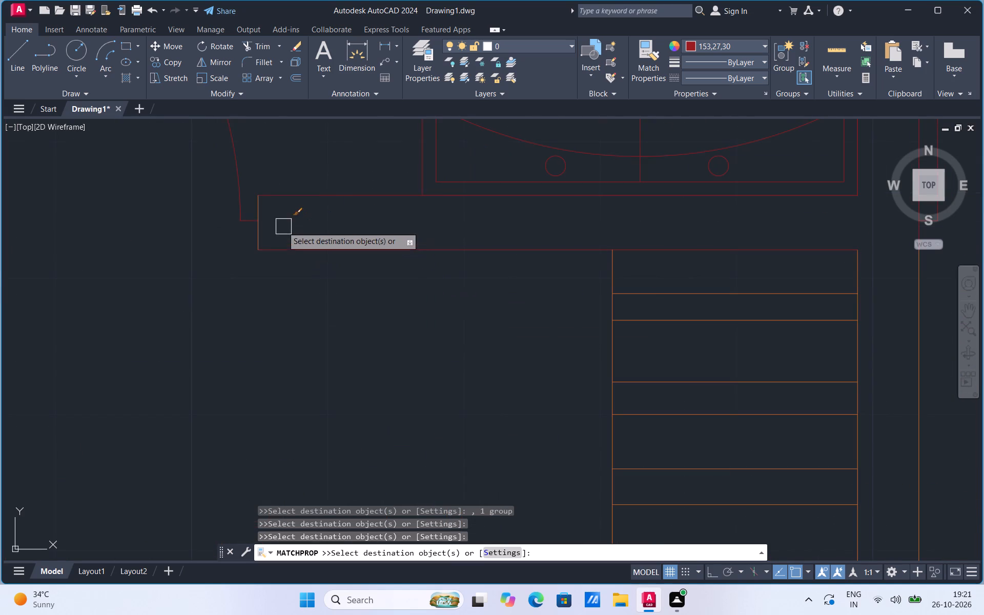
{"action": "left_click", "coordinate": [262, 210]}
{"action": "scroll", "coordinate": [280, 274], "scroll_direction": "down", "scroll_amount": 2}
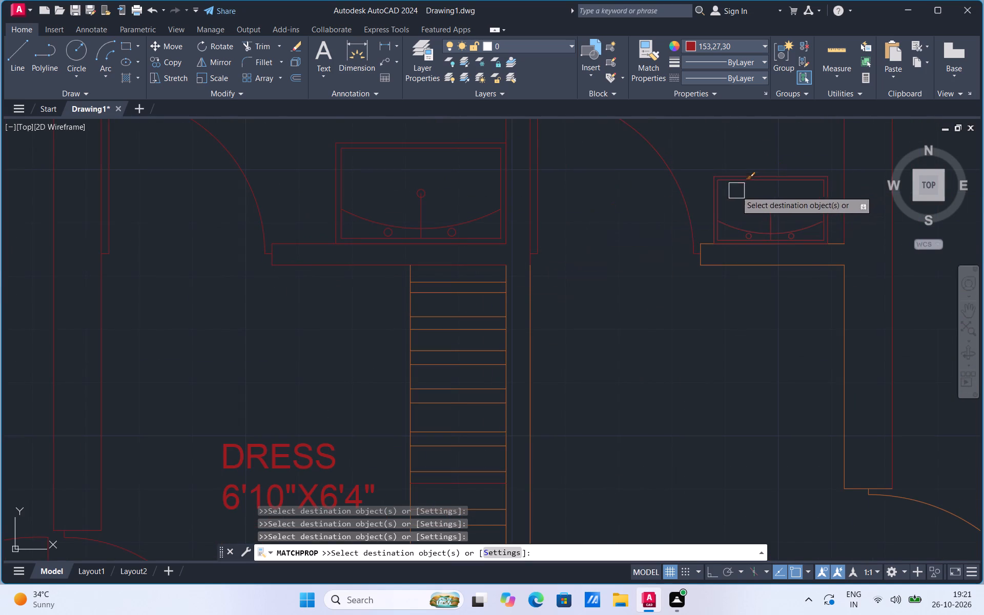
{"action": "left_click_drag", "start_coordinate": [736, 191], "coordinate": [729, 208]}
{"action": "left_click", "coordinate": [689, 282]}
{"action": "scroll", "coordinate": [542, 280], "scroll_direction": "down", "scroll_amount": 2}
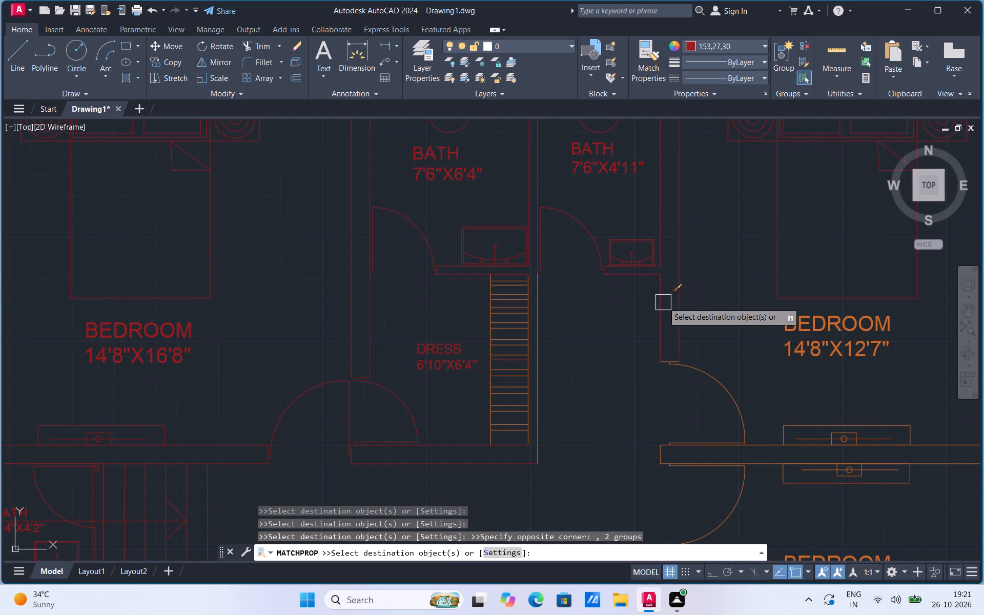
{"action": "left_click", "coordinate": [662, 303]}
Match the dark red properties onto the dress room's east wall line, the wardrobe's side edges and its northern hanging lines.
{"action": "scroll", "coordinate": [538, 287], "scroll_direction": "up", "scroll_amount": 2}
{"action": "left_click", "coordinate": [538, 287]}
{"action": "left_click", "coordinate": [512, 291]}
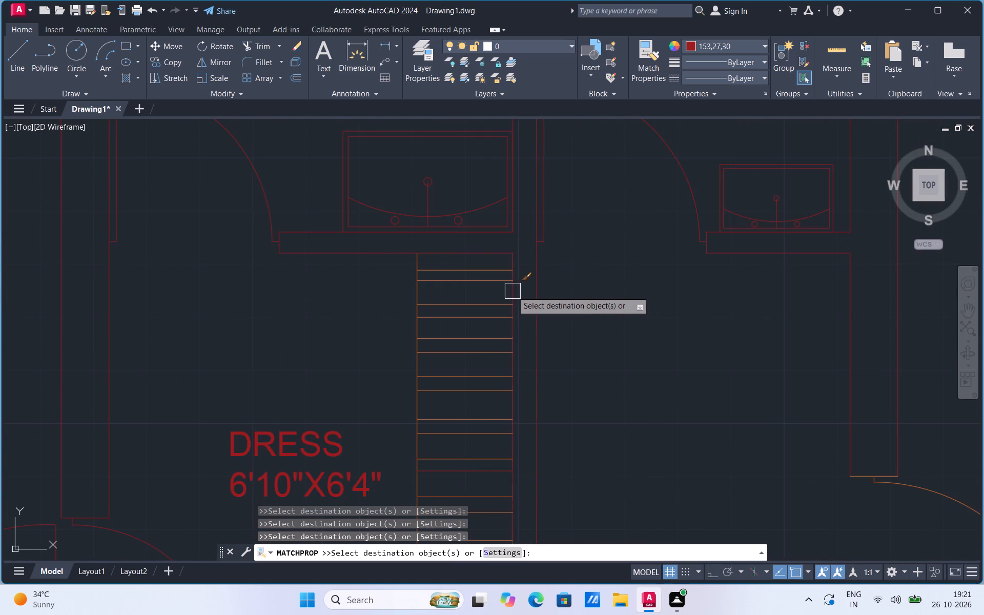
{"action": "left_click", "coordinate": [412, 291]}
{"action": "left_click", "coordinate": [440, 269]}
{"action": "left_click", "coordinate": [435, 278]}
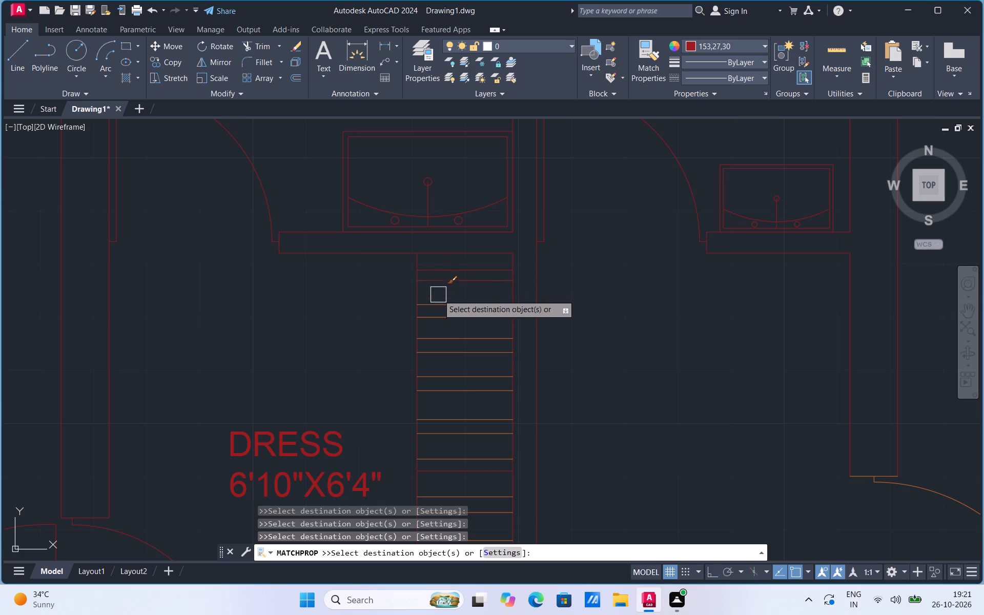
{"action": "left_click", "coordinate": [437, 301]}
{"action": "left_click", "coordinate": [437, 315]}
{"action": "scroll", "coordinate": [464, 260], "scroll_direction": "down", "scroll_amount": 2}
{"action": "scroll", "coordinate": [457, 310], "scroll_direction": "up", "scroll_amount": 3}
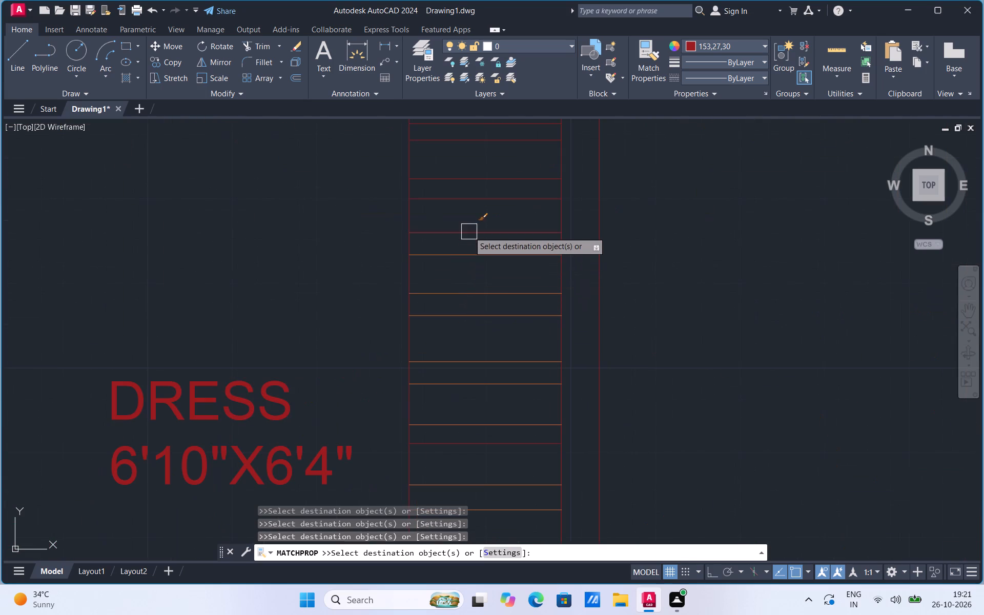
{"action": "left_click", "coordinate": [469, 231]}
{"action": "left_click", "coordinate": [461, 253]}
{"action": "left_click", "coordinate": [461, 290]}
{"action": "left_click", "coordinate": [457, 312]}
Match the dark red properties onto the remaining hanging lines in the southern half of the dress wardrobe.
{"action": "scroll", "coordinate": [469, 238], "scroll_direction": "down", "scroll_amount": 2}
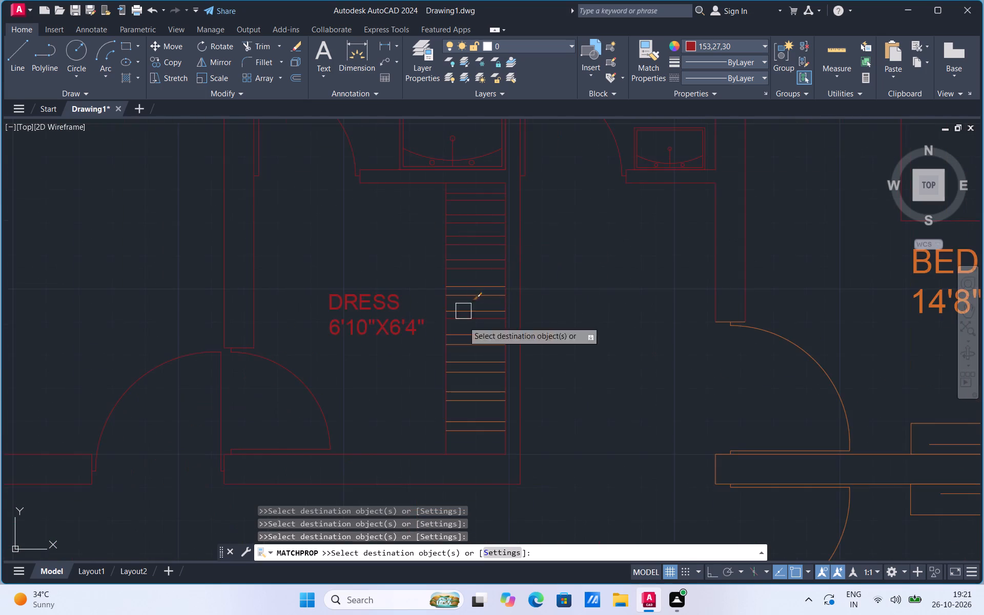
{"action": "scroll", "coordinate": [459, 352], "scroll_direction": "up", "scroll_amount": 2}
{"action": "left_click", "coordinate": [478, 243]}
{"action": "left_click", "coordinate": [488, 208]}
{"action": "left_click_drag", "start_coordinate": [495, 188], "coordinate": [494, 200]}
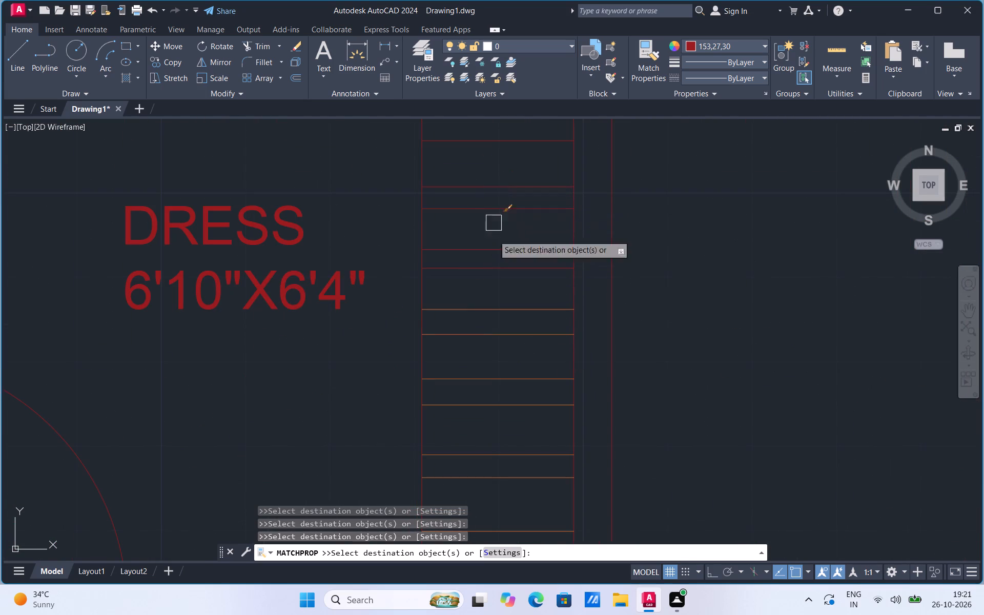
{"action": "left_click", "coordinate": [489, 335]}
{"action": "left_click", "coordinate": [494, 309]}
{"action": "left_click", "coordinate": [489, 376]}
{"action": "left_click", "coordinate": [481, 406]}
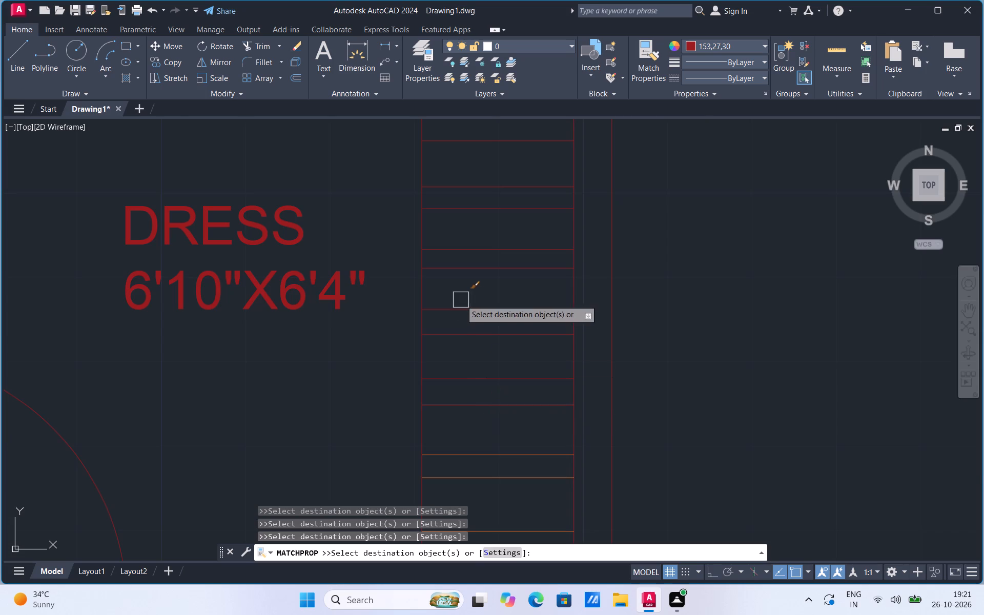
{"action": "scroll", "coordinate": [461, 300], "scroll_direction": "down", "scroll_amount": 2}
{"action": "scroll", "coordinate": [490, 404], "scroll_direction": "up", "scroll_amount": 2}
{"action": "left_click", "coordinate": [480, 366]}
{"action": "left_click", "coordinate": [470, 320]}
{"action": "left_click_drag", "start_coordinate": [470, 292], "coordinate": [468, 301]}
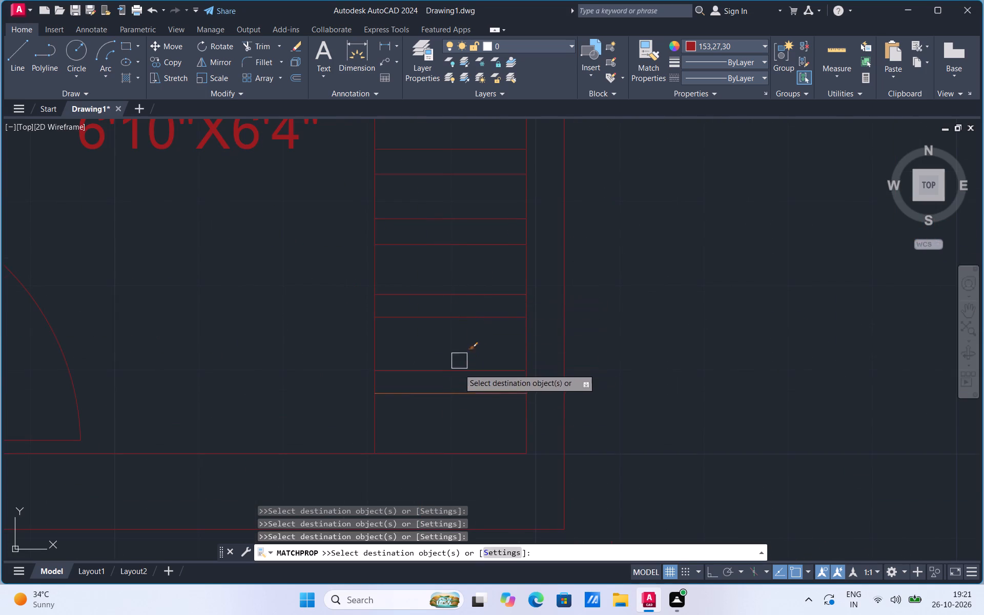
{"action": "left_click", "coordinate": [453, 399]}
Match the dark red properties onto the 14'8"X12'7" bedroom's label, door and TV unit.
{"action": "scroll", "coordinate": [404, 330], "scroll_direction": "down", "scroll_amount": 3}
{"action": "left_click_drag", "start_coordinate": [702, 262], "coordinate": [696, 268]}
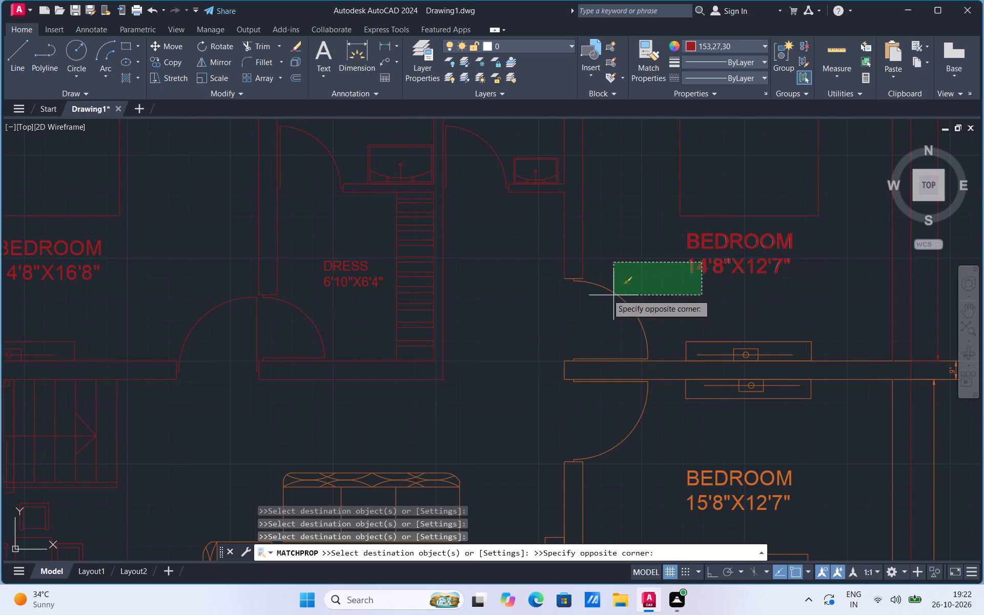
{"action": "scroll", "coordinate": [583, 295], "scroll_direction": "up", "scroll_amount": 3}
{"action": "left_click", "coordinate": [551, 297]}
{"action": "scroll", "coordinate": [488, 282], "scroll_direction": "down", "scroll_amount": 4}
{"action": "left_click", "coordinate": [598, 315]}
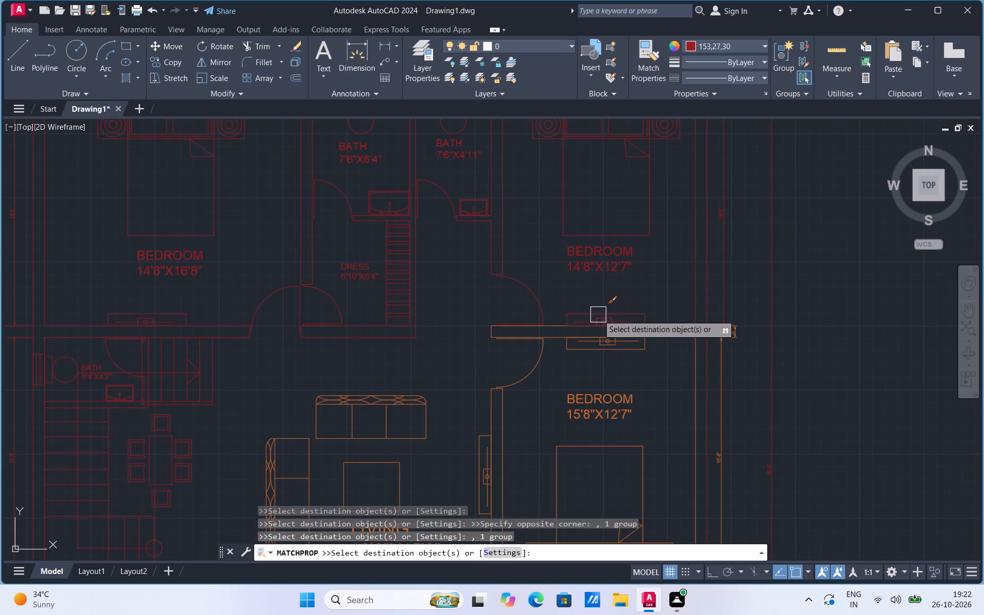
Match the dark red properties onto the wall between the two east bedrooms, the adjoining dimensions and east wall, and the southern bedroom's TV unit and door.
{"action": "left_click", "coordinate": [685, 325]}
{"action": "left_click", "coordinate": [743, 338]}
{"action": "left_click", "coordinate": [717, 364]}
{"action": "left_click", "coordinate": [693, 360]}
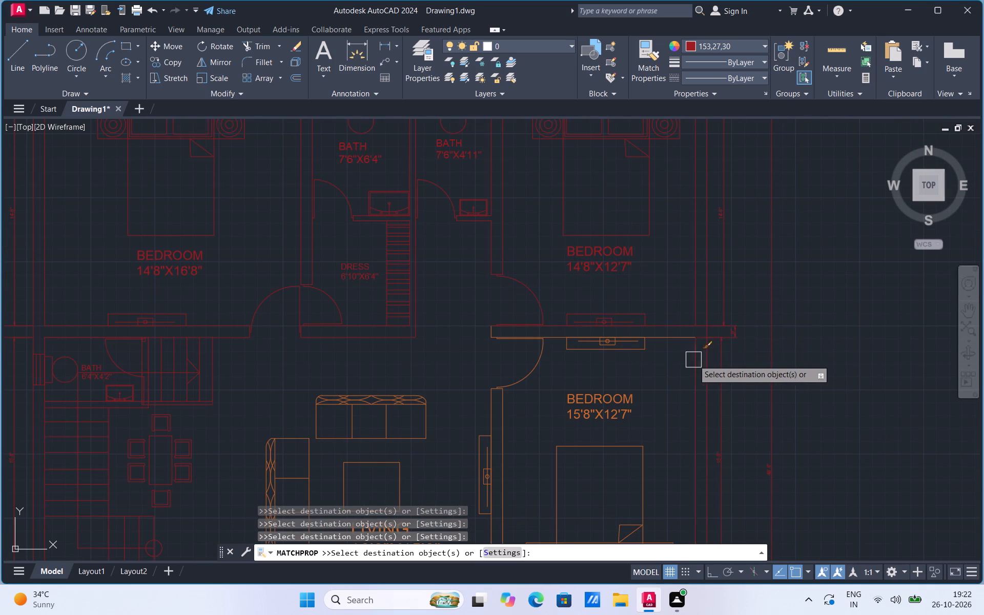
{"action": "left_click_drag", "start_coordinate": [672, 338], "coordinate": [662, 344]}
{"action": "left_click_drag", "start_coordinate": [622, 351], "coordinate": [616, 353]}
{"action": "scroll", "coordinate": [477, 327], "scroll_direction": "up", "scroll_amount": 2}
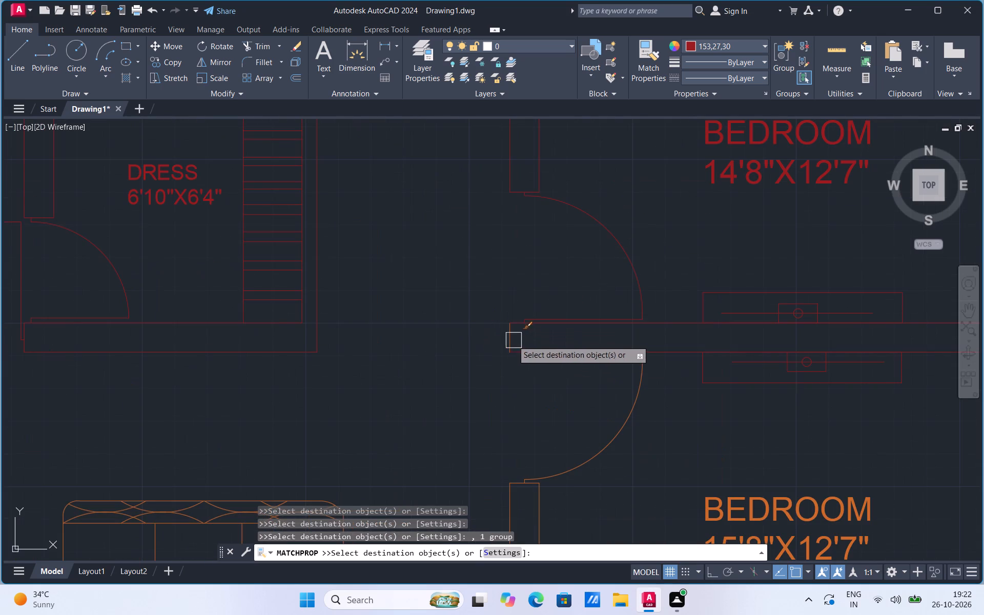
{"action": "left_click", "coordinate": [511, 336]}
{"action": "left_click", "coordinate": [546, 362]}
Match the dark red properties onto the living room's TV unit, the wall dividing it from the 15'8"X12'7" bedroom, and that bedroom's bed and label.
{"action": "scroll", "coordinate": [532, 274], "scroll_direction": "down", "scroll_amount": 3}
{"action": "scroll", "coordinate": [540, 425], "scroll_direction": "up", "scroll_amount": 1}
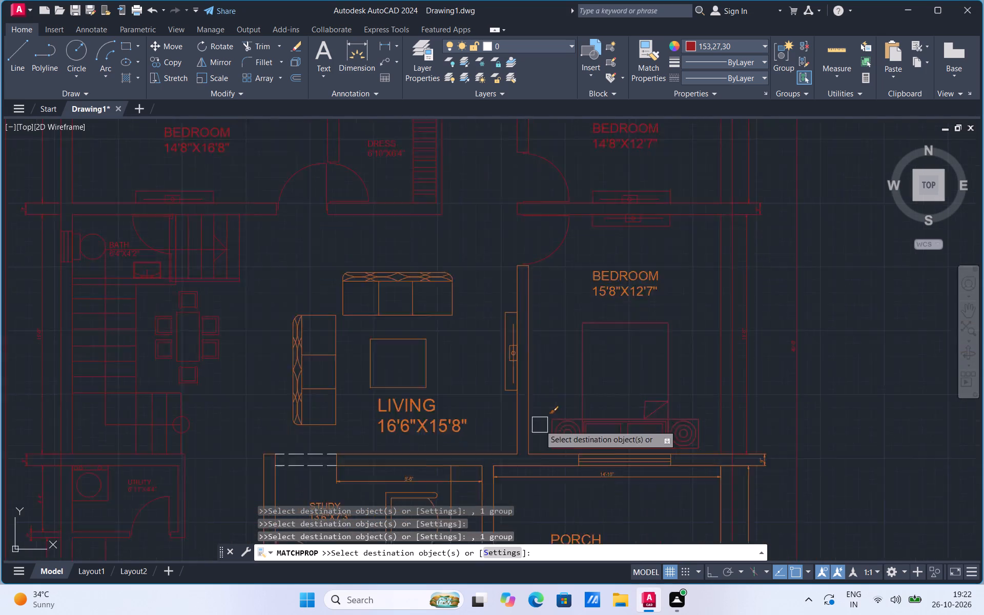
{"action": "scroll", "coordinate": [540, 425], "scroll_direction": "up", "scroll_amount": 2}
{"action": "left_click", "coordinate": [503, 283]}
{"action": "left_click", "coordinate": [483, 298]}
{"action": "left_click", "coordinate": [482, 374]}
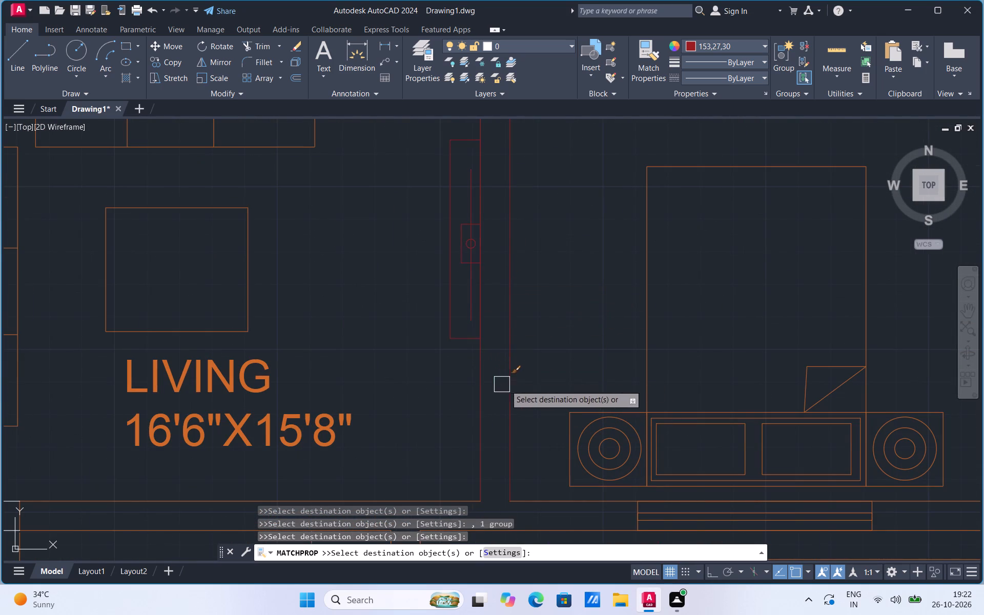
{"action": "scroll", "coordinate": [508, 386], "scroll_direction": "down", "scroll_amount": 1}
{"action": "left_click", "coordinate": [592, 317]}
{"action": "left_click", "coordinate": [649, 178]}
{"action": "scroll", "coordinate": [490, 150], "scroll_direction": "up", "scroll_amount": 2}
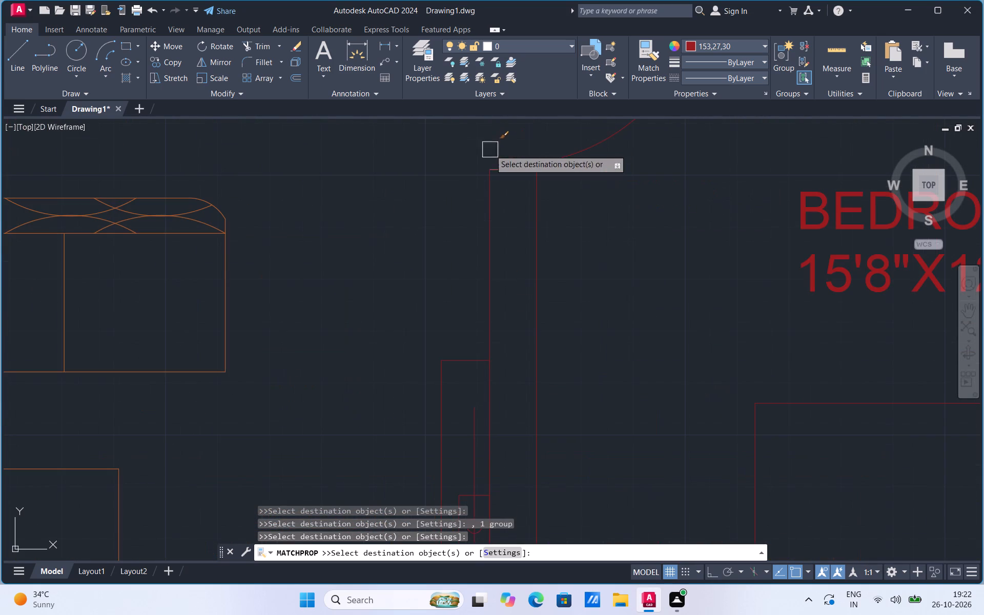
{"action": "left_click", "coordinate": [502, 176]}
Match the dark red properties onto the living room's two sofas, centre table and label.
{"action": "scroll", "coordinate": [587, 258], "scroll_direction": "down", "scroll_amount": 1}
{"action": "left_click", "coordinate": [329, 239]}
{"action": "scroll", "coordinate": [506, 259], "scroll_direction": "down", "scroll_amount": 2}
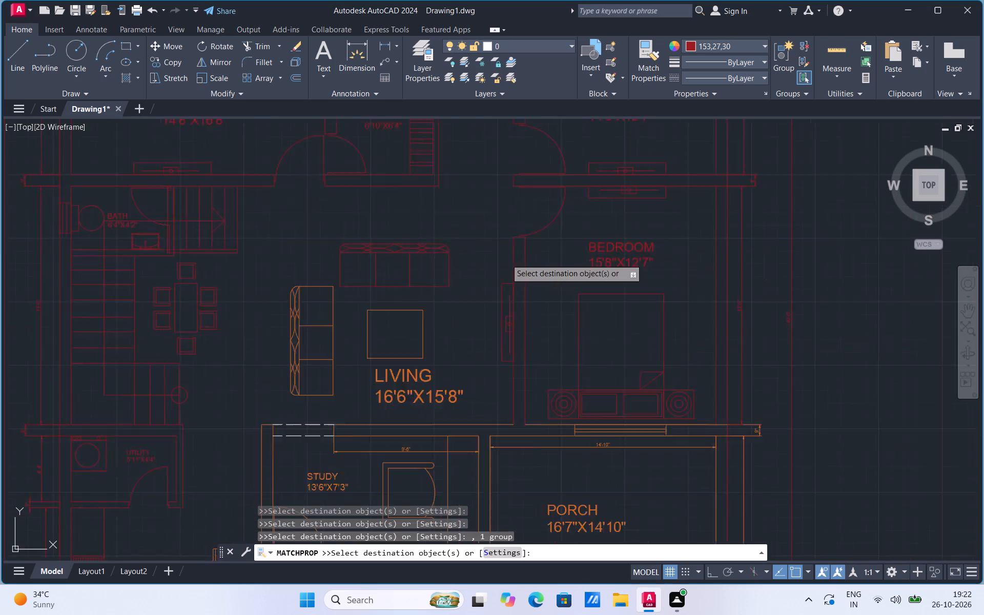
{"action": "scroll", "coordinate": [506, 259], "scroll_direction": "down", "scroll_amount": 1}
{"action": "left_click", "coordinate": [385, 301]}
{"action": "left_click", "coordinate": [453, 293]}
{"action": "left_click", "coordinate": [452, 329]}
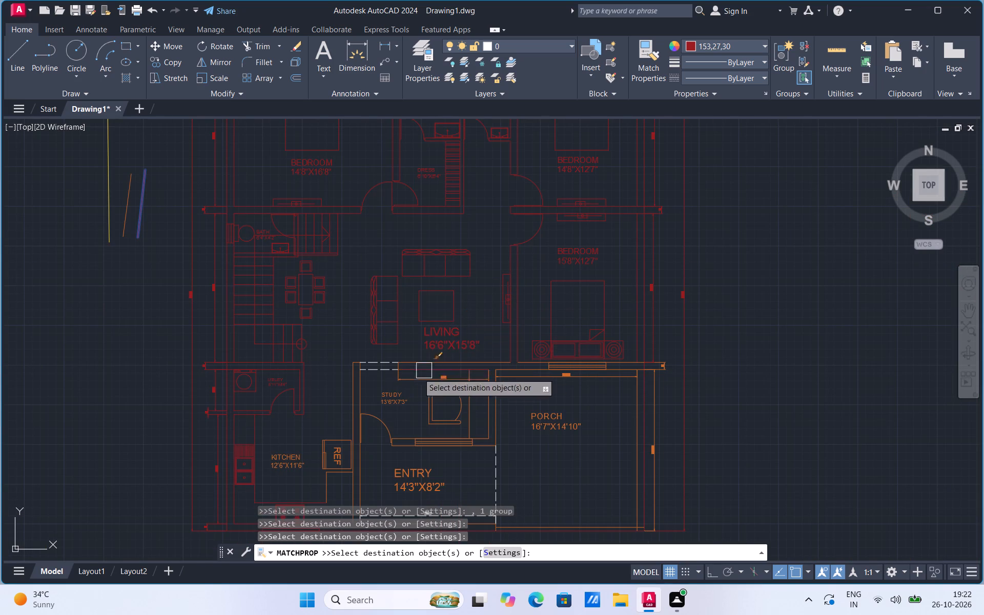
Match the dark red properties onto the study's west and north wall lines, the wall end at the dashed opening, and the 9'-6" dimension.
{"action": "scroll", "coordinate": [367, 394], "scroll_direction": "up", "scroll_amount": 2}
{"action": "left_click", "coordinate": [353, 378]}
{"action": "left_click_drag", "start_coordinate": [325, 394], "coordinate": [325, 392]}
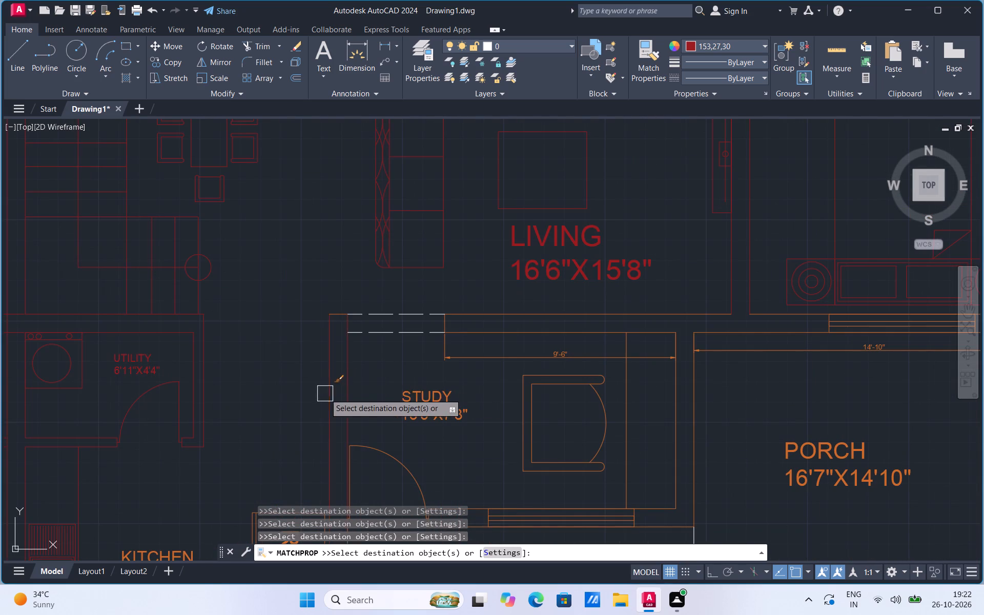
{"action": "left_click_drag", "start_coordinate": [325, 392], "coordinate": [325, 386]}
{"action": "left_click", "coordinate": [338, 312]}
{"action": "left_click", "coordinate": [471, 334]}
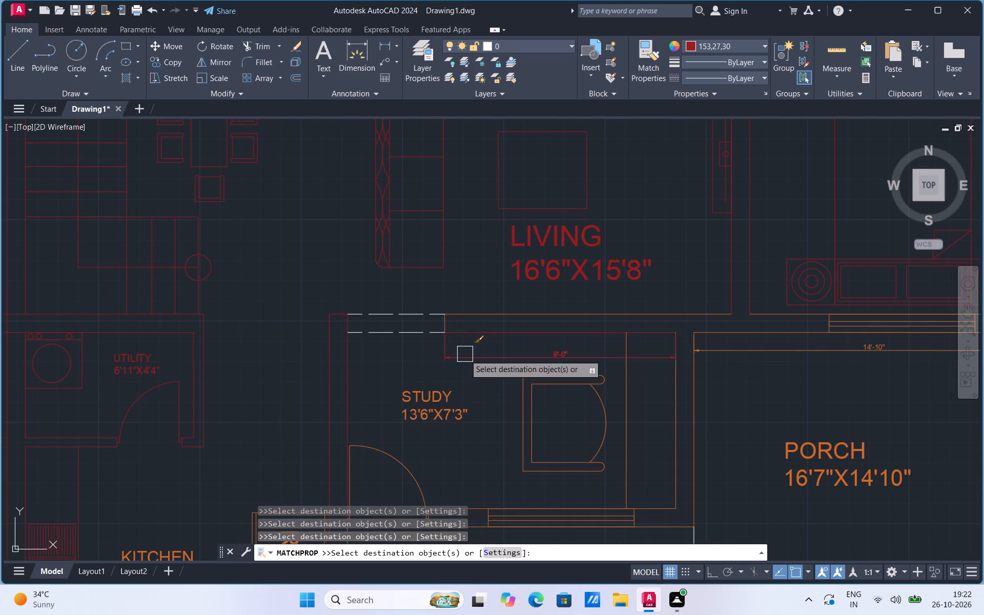
{"action": "left_click", "coordinate": [465, 355]}
{"action": "left_click", "coordinate": [485, 312]}
{"action": "scroll", "coordinate": [454, 324], "scroll_direction": "up", "scroll_amount": 2}
{"action": "left_click", "coordinate": [431, 320]}
Match the dark red properties onto the curved back of the study chair, the desk edge and the study's east wall lines.
{"action": "scroll", "coordinate": [430, 320], "scroll_direction": "down", "scroll_amount": 3}
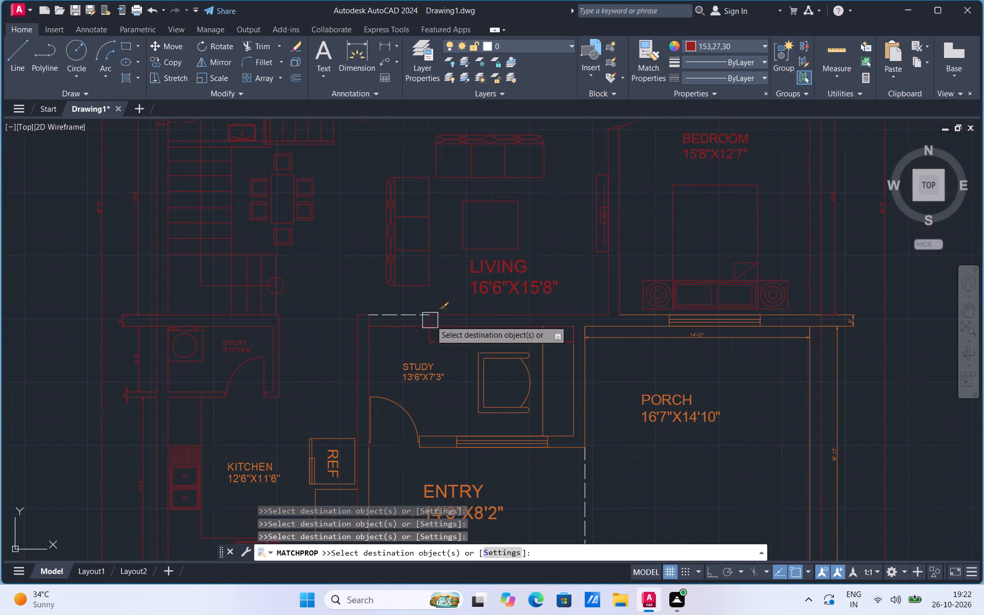
{"action": "left_click", "coordinate": [521, 375]}
{"action": "left_click", "coordinate": [528, 351]}
{"action": "left_click", "coordinate": [547, 366]}
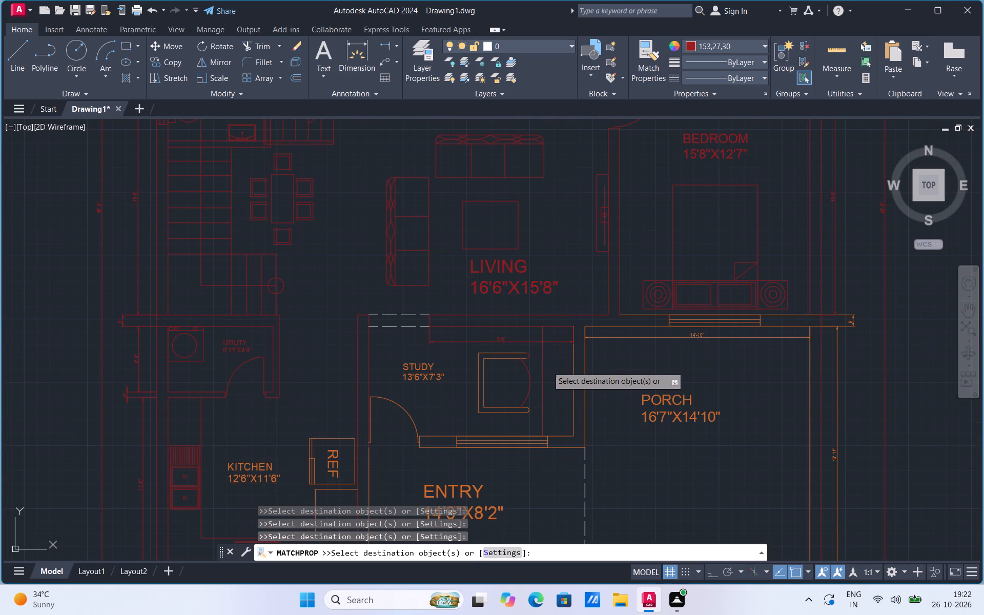
{"action": "left_click", "coordinate": [570, 363]}
{"action": "left_click", "coordinate": [590, 361]}
Match the dark red properties onto the porch's 14'-10" dimension, north wall and window, east-side dimensions, east wall line and label.
{"action": "left_click", "coordinate": [616, 340]}
{"action": "left_click", "coordinate": [631, 326]}
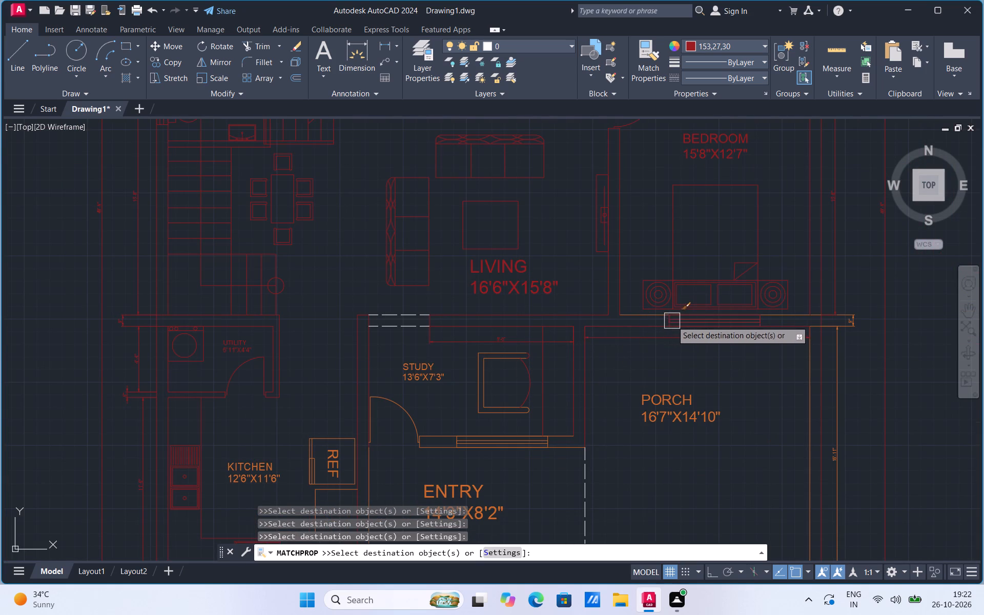
{"action": "left_click", "coordinate": [672, 321]}
{"action": "left_click", "coordinate": [639, 317]}
{"action": "left_click", "coordinate": [853, 327]}
{"action": "left_click", "coordinate": [836, 377]}
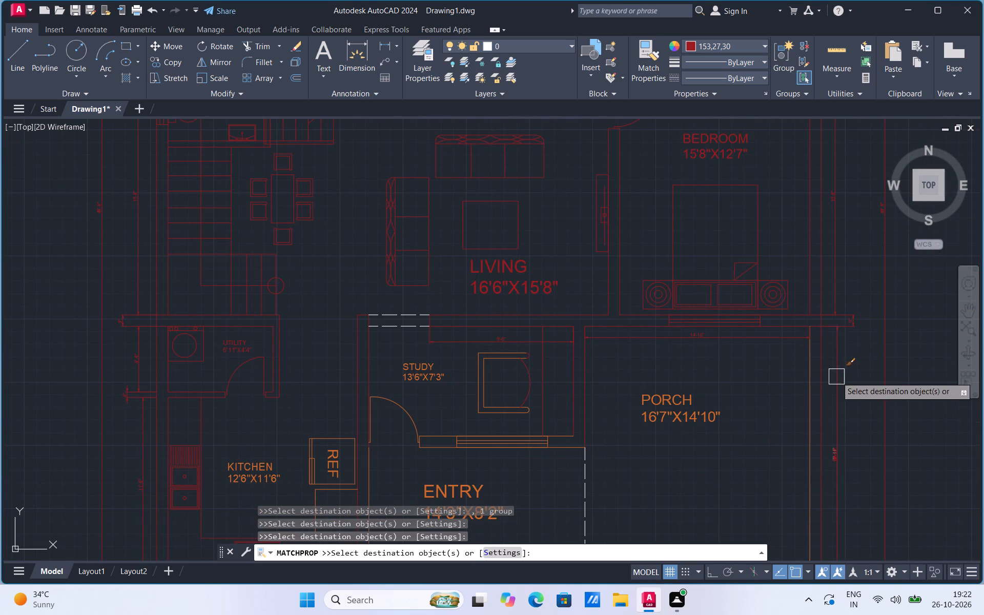
{"action": "left_click", "coordinate": [808, 404]}
{"action": "left_click", "coordinate": [679, 413]}
Match the dark red properties onto the study's south wall line, and try the study door and the entry's west wall line.
{"action": "scroll", "coordinate": [570, 308], "scroll_direction": "down", "scroll_amount": 2}
{"action": "scroll", "coordinate": [543, 380], "scroll_direction": "up", "scroll_amount": 3}
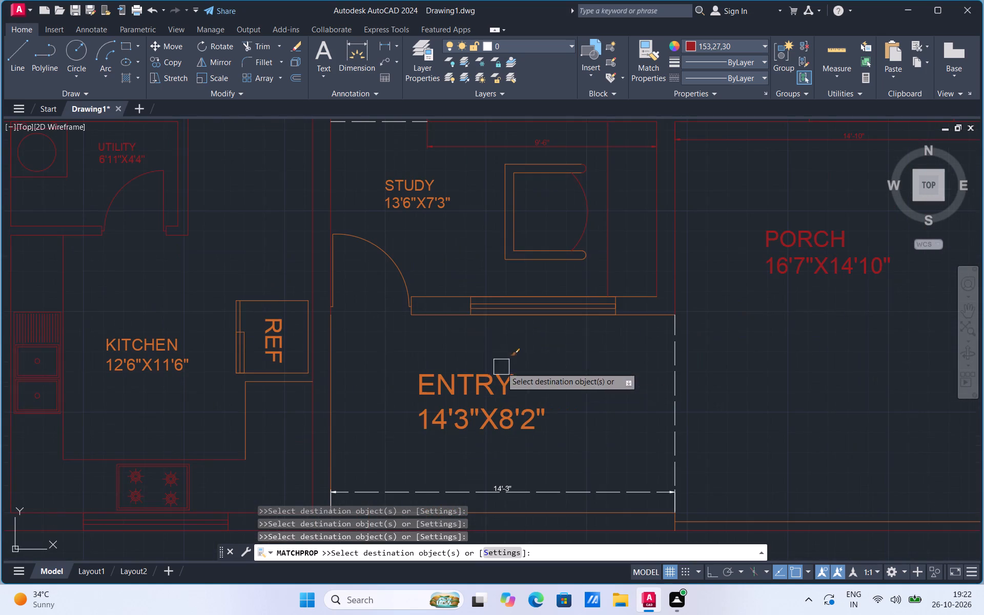
{"action": "left_click", "coordinate": [438, 297]}
{"action": "left_click", "coordinate": [418, 317]}
{"action": "left_click", "coordinate": [380, 266]}
{"action": "left_click", "coordinate": [385, 263]}
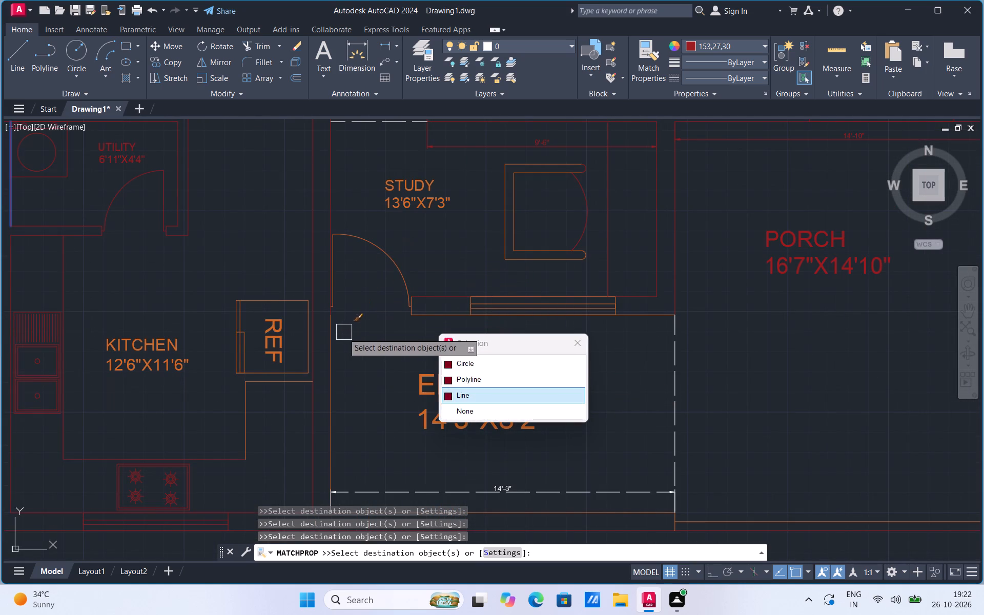
{"action": "left_click", "coordinate": [332, 346]}
Match the dark red properties onto the refrigerator outline, its REF text and the KITCHEN 12'6"X11'6" label.
{"action": "left_click_drag", "start_coordinate": [282, 299], "coordinate": [277, 301]}
{"action": "left_click", "coordinate": [269, 348]}
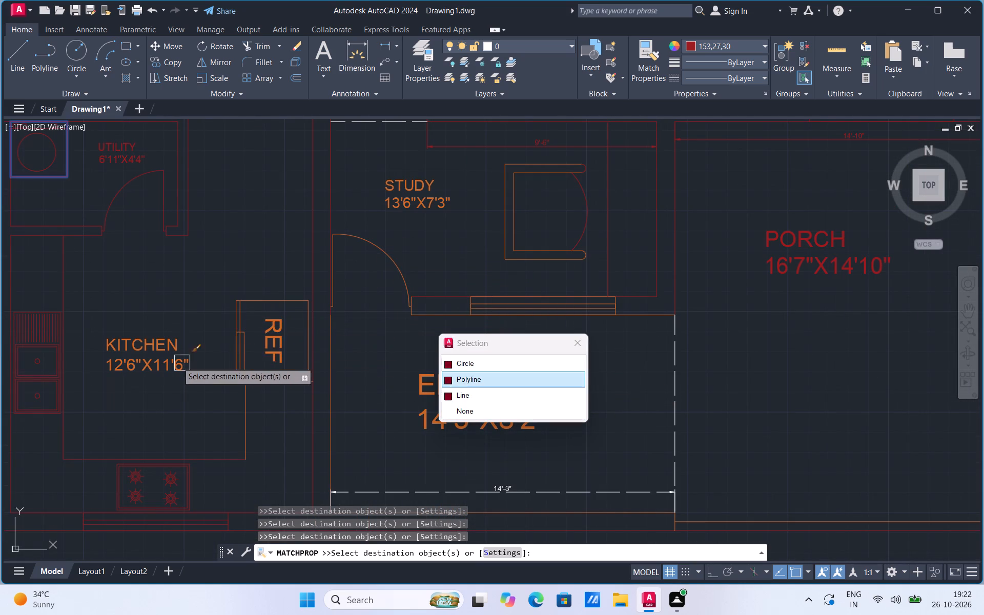
{"action": "left_click", "coordinate": [140, 349]}
{"action": "left_click", "coordinate": [227, 317]}
{"action": "scroll", "coordinate": [249, 352], "scroll_direction": "up", "scroll_amount": 2}
{"action": "left_click", "coordinate": [277, 312]}
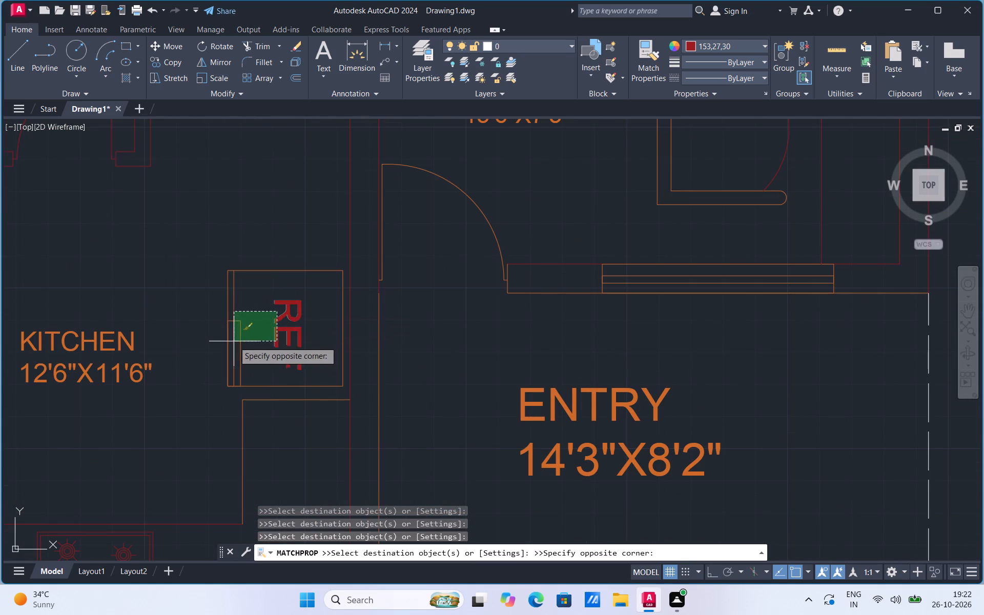
{"action": "left_click", "coordinate": [174, 354]}
{"action": "left_click", "coordinate": [109, 347]}
{"action": "scroll", "coordinate": [285, 266], "scroll_direction": "down", "scroll_amount": 2}
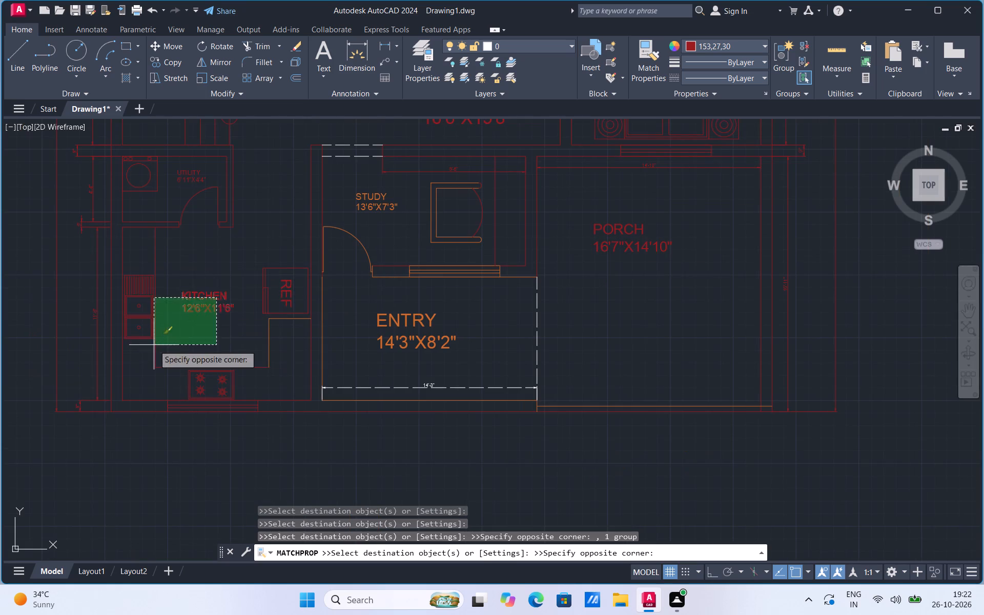
{"action": "left_click", "coordinate": [154, 345]}
Match the dark red properties onto the kitchen counter edges south of the refrigerator.
{"action": "scroll", "coordinate": [243, 339], "scroll_direction": "up", "scroll_amount": 1}
{"action": "left_click", "coordinate": [293, 338]}
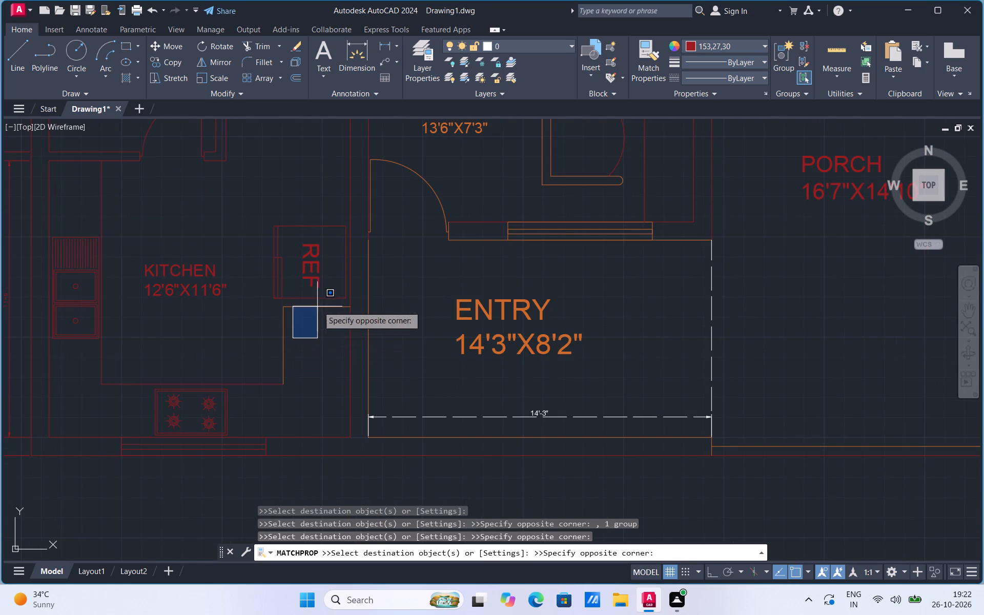
{"action": "left_click", "coordinate": [318, 305]}
{"action": "left_click_drag", "start_coordinate": [292, 324], "coordinate": [280, 335]}
{"action": "left_click", "coordinate": [266, 335]}
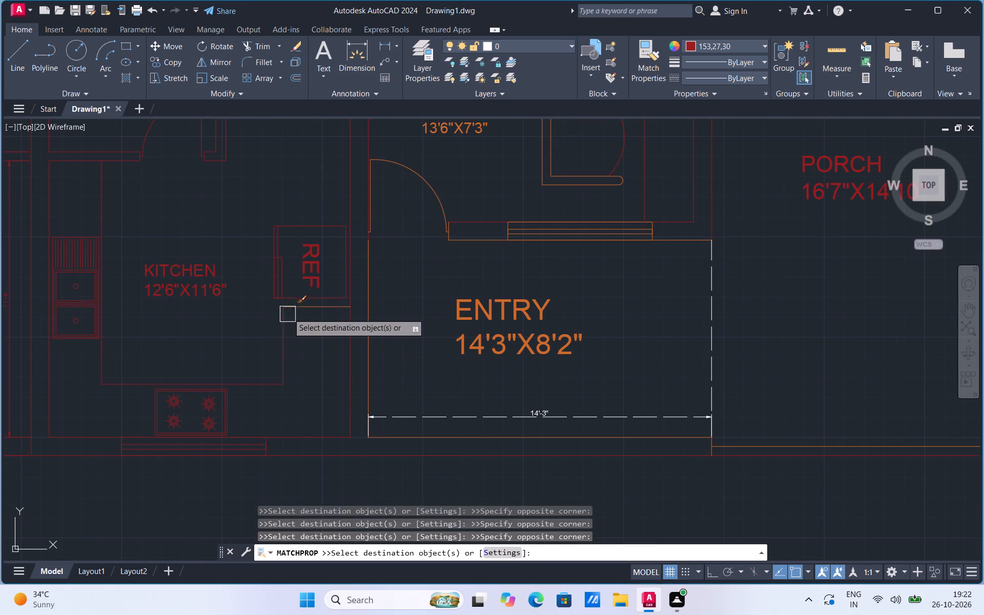
{"action": "left_click", "coordinate": [298, 310]}
Match the dark red properties onto the entry's west wall line, the study door, the study's south wall and window, and its chair.
{"action": "left_click", "coordinate": [364, 324]}
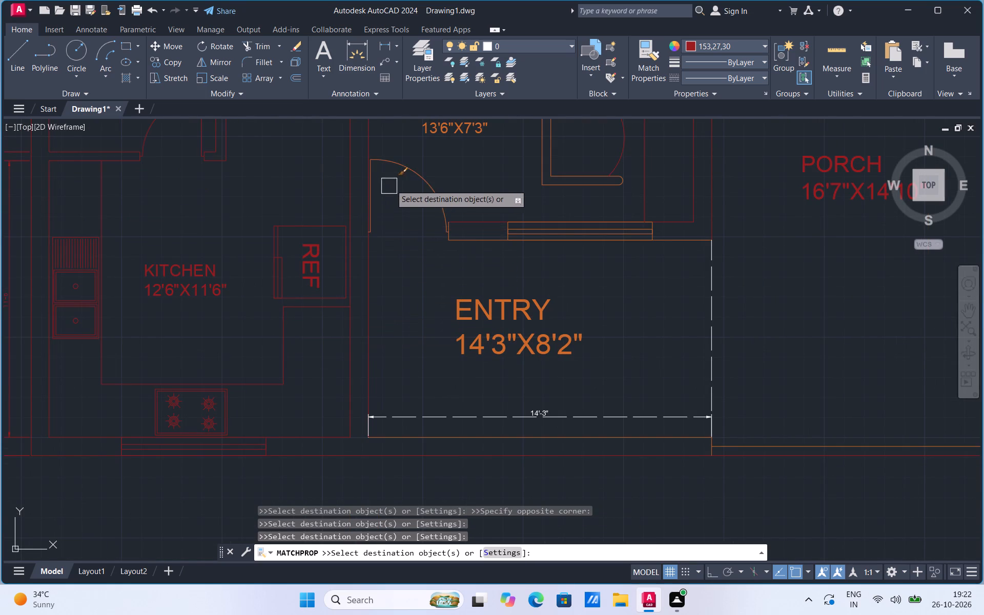
{"action": "left_click", "coordinate": [403, 174]}
{"action": "left_click", "coordinate": [461, 237]}
{"action": "left_click", "coordinate": [546, 237]}
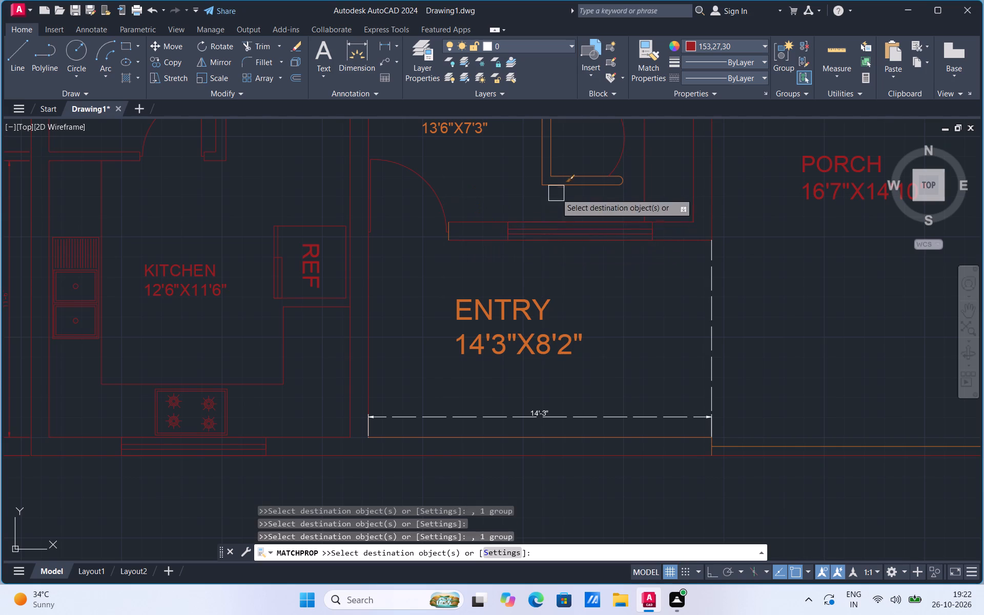
{"action": "left_click", "coordinate": [558, 189]}
{"action": "left_click", "coordinate": [566, 173]}
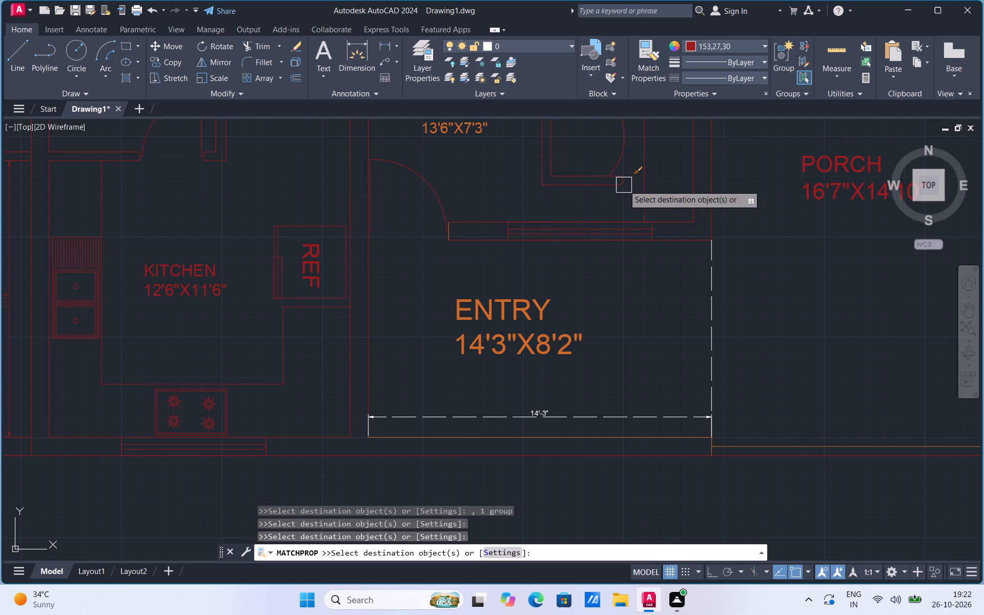
{"action": "left_click", "coordinate": [624, 185]}
Match the dark red properties onto the ENTRY 14'3"X8'2" label and the short wall end line beside the study door.
{"action": "left_click", "coordinate": [520, 306]}
{"action": "left_click", "coordinate": [407, 285]}
{"action": "scroll", "coordinate": [457, 218], "scroll_direction": "up", "scroll_amount": 2}
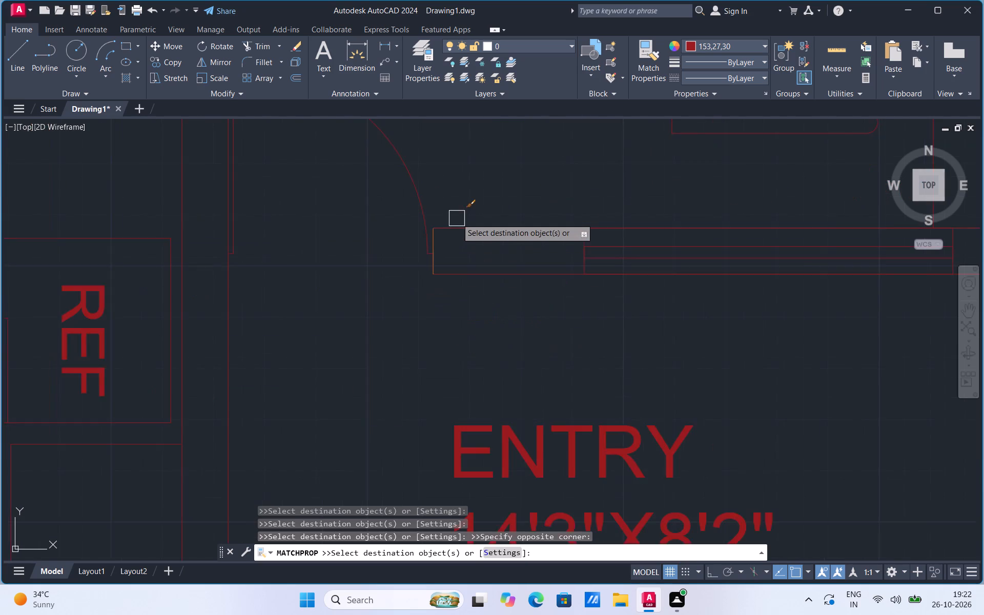
{"action": "scroll", "coordinate": [457, 218], "scroll_direction": "up", "scroll_amount": 1}
{"action": "left_click", "coordinate": [422, 251]}
{"action": "scroll", "coordinate": [402, 394], "scroll_direction": "down", "scroll_amount": 3}
{"action": "left_click", "coordinate": [428, 258]}
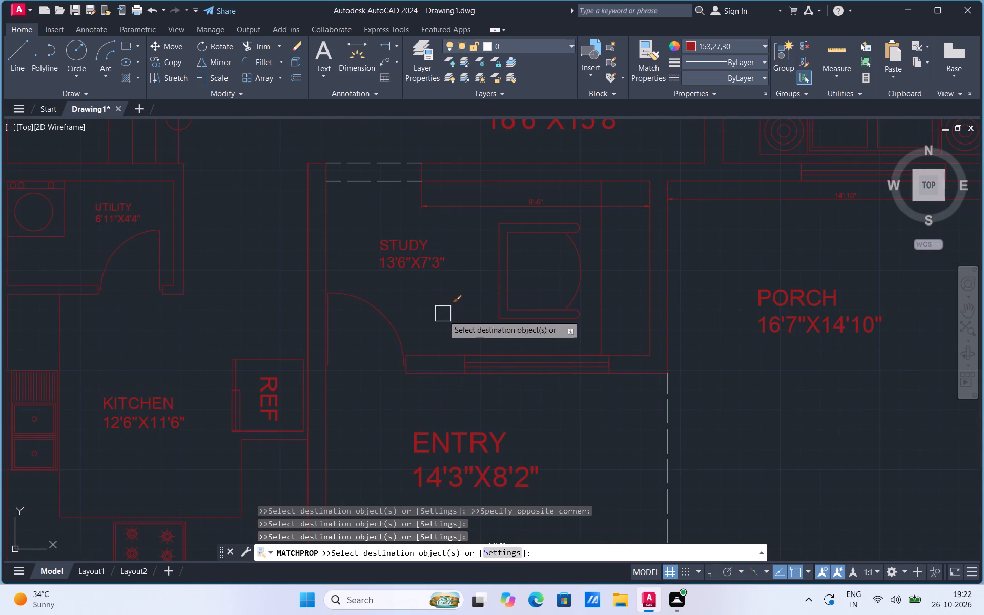
Set the current colour to yellow 248,215,49 and end the dark red property matching.
{"action": "scroll", "coordinate": [427, 341], "scroll_direction": "down", "scroll_amount": 3}
{"action": "scroll", "coordinate": [597, 387], "scroll_direction": "down", "scroll_amount": 1}
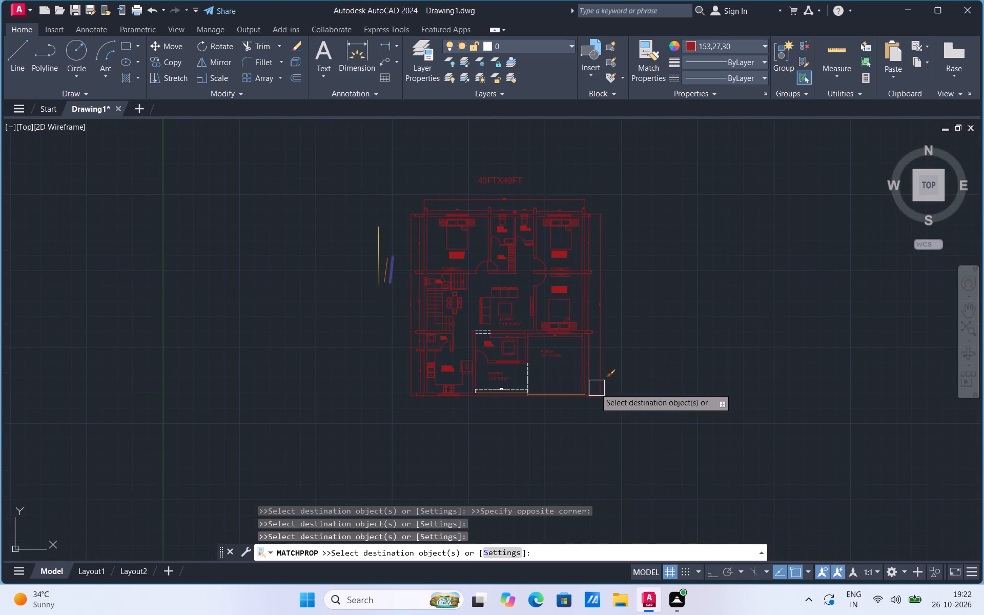
{"action": "scroll", "coordinate": [409, 258], "scroll_direction": "up", "scroll_amount": 3}
{"action": "left_click", "coordinate": [690, 50]}
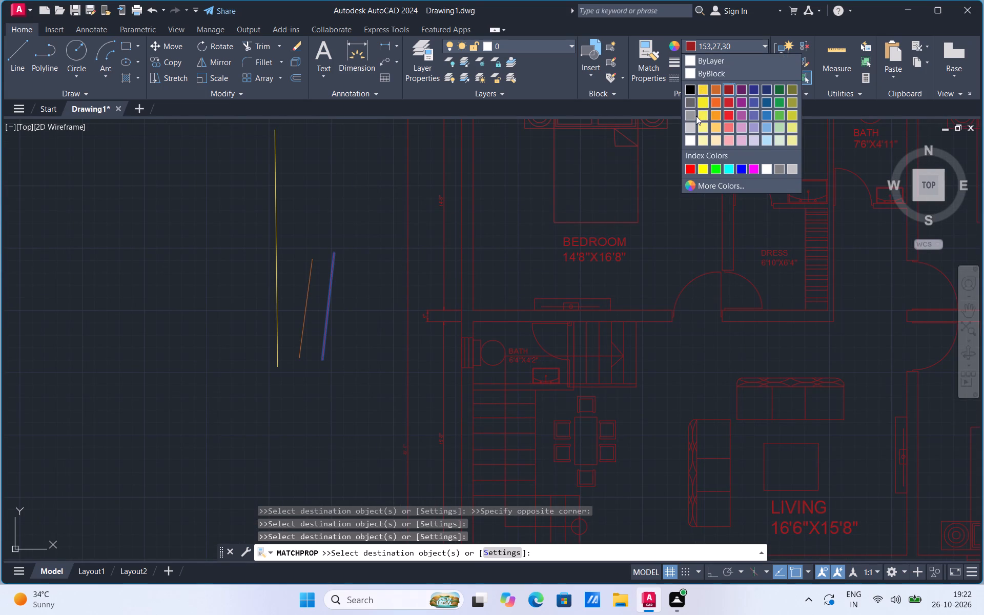
{"action": "left_click", "coordinate": [703, 92]}
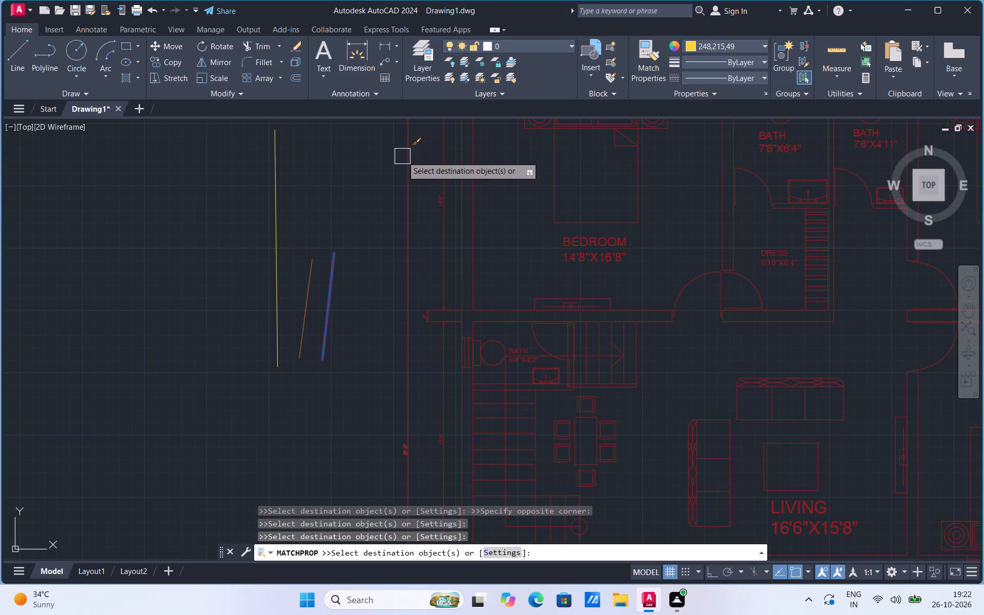
{"action": "key", "text": "Escape"}
{"action": "key", "text": "Escape"}
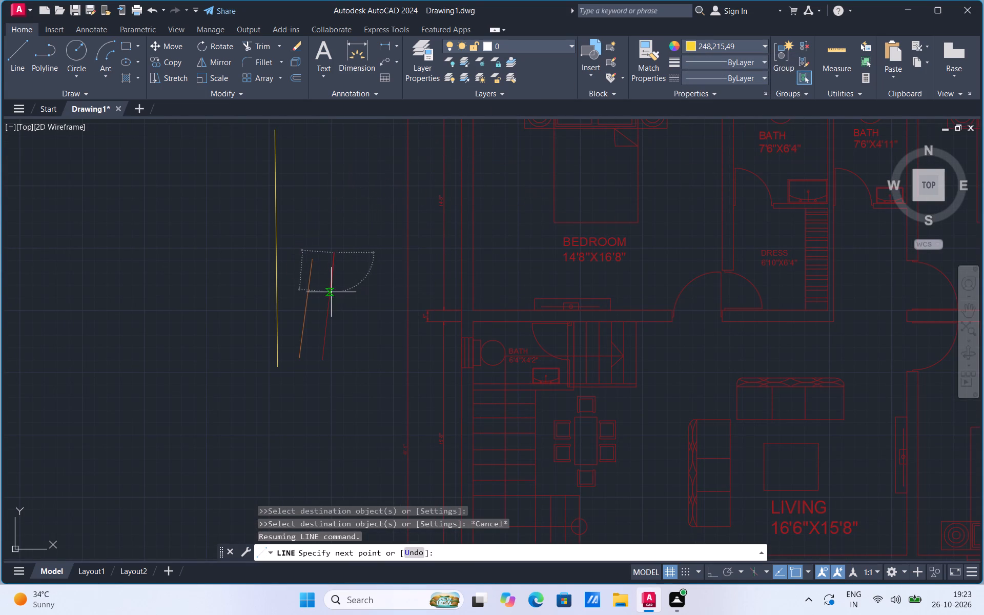
Match the yellow sample line's properties onto the dimensions west and north of the 14'8"X16'8" bedroom, including the overall 43'-10" one.
{"action": "left_click", "coordinate": [642, 75]}
{"action": "left_click", "coordinate": [275, 251]}
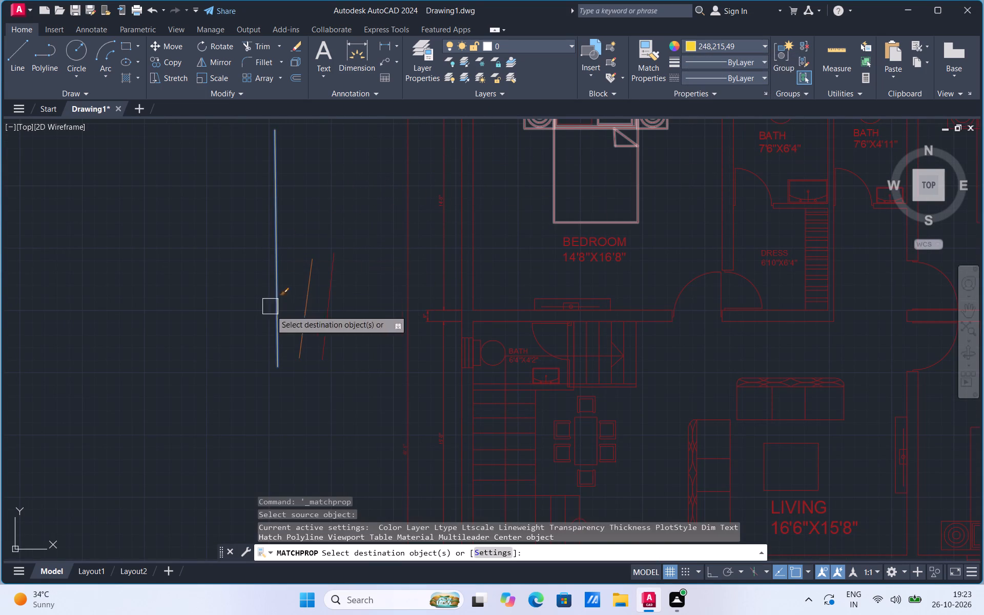
{"action": "scroll", "coordinate": [377, 385], "scroll_direction": "down", "scroll_amount": 2}
{"action": "scroll", "coordinate": [437, 309], "scroll_direction": "up", "scroll_amount": 2}
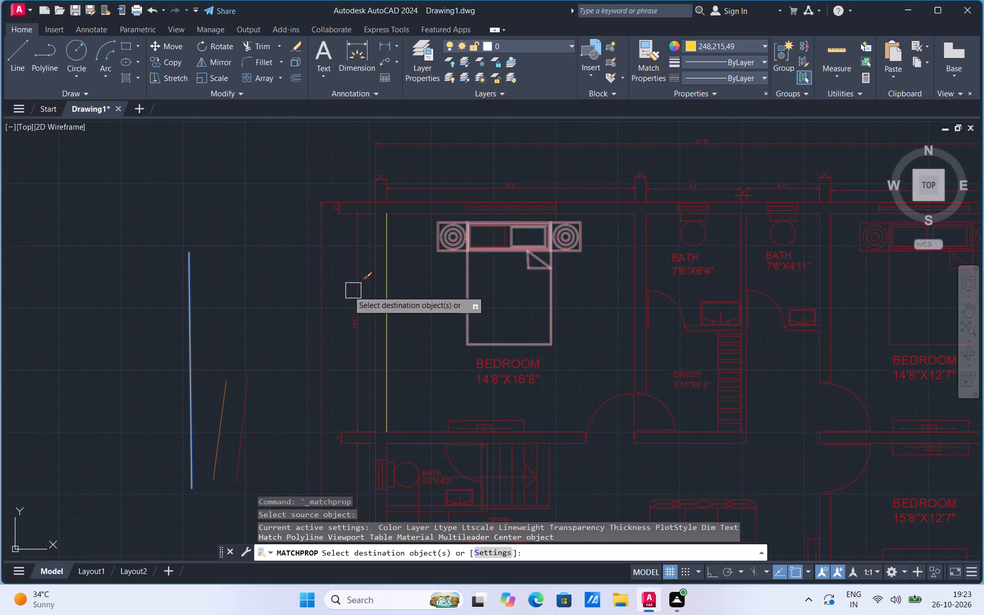
{"action": "left_click", "coordinate": [321, 295]}
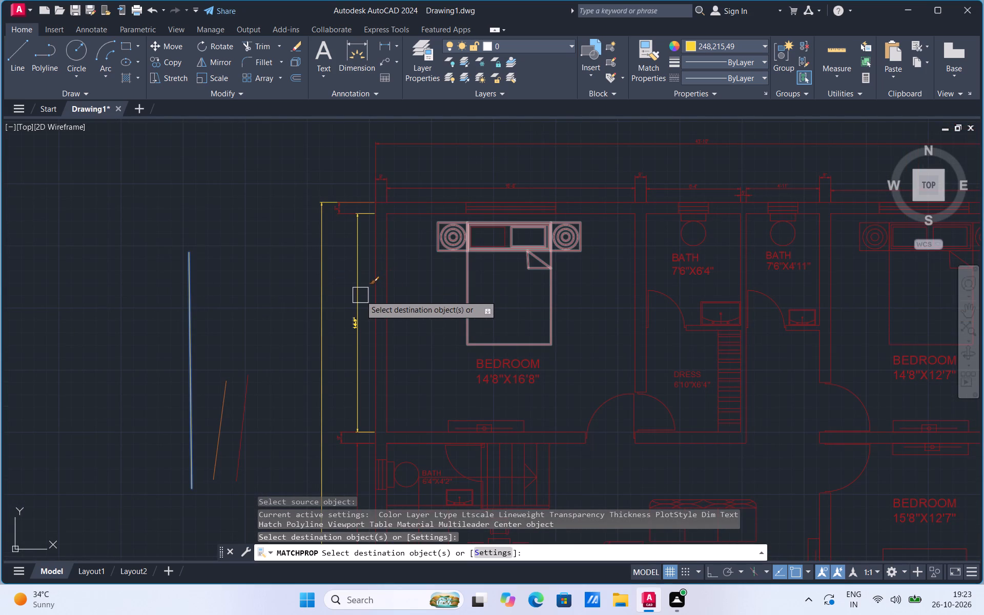
{"action": "left_click", "coordinate": [360, 295]}
{"action": "left_click", "coordinate": [340, 199]}
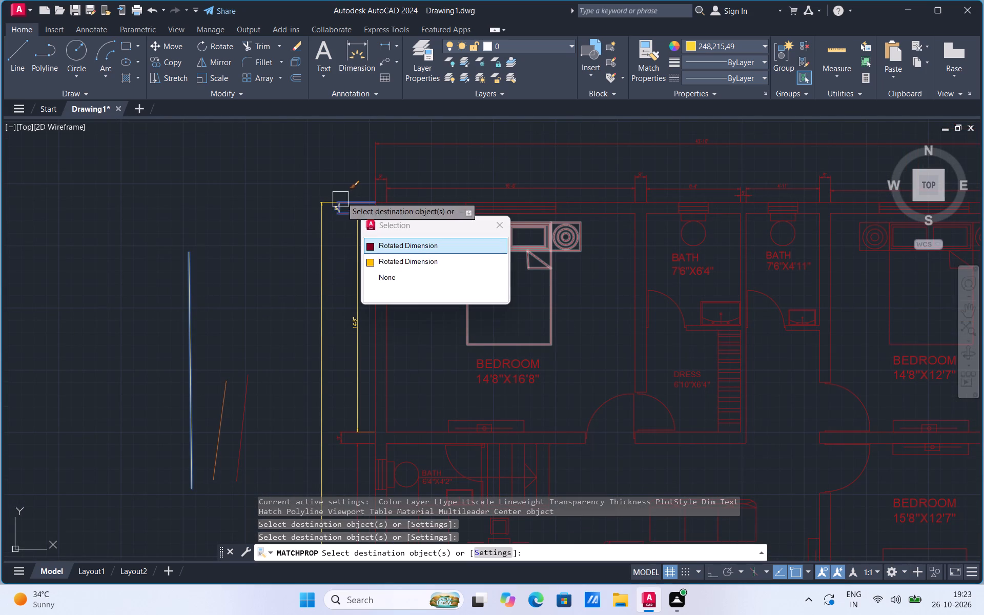
{"action": "left_click", "coordinate": [408, 142]}
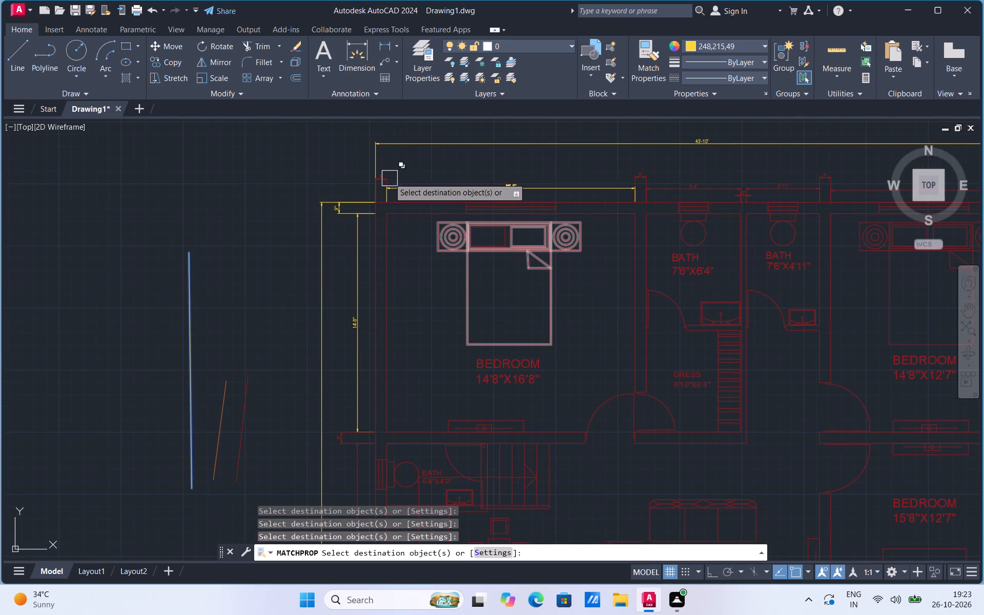
{"action": "left_click", "coordinate": [385, 177]}
{"action": "left_click", "coordinate": [412, 183]}
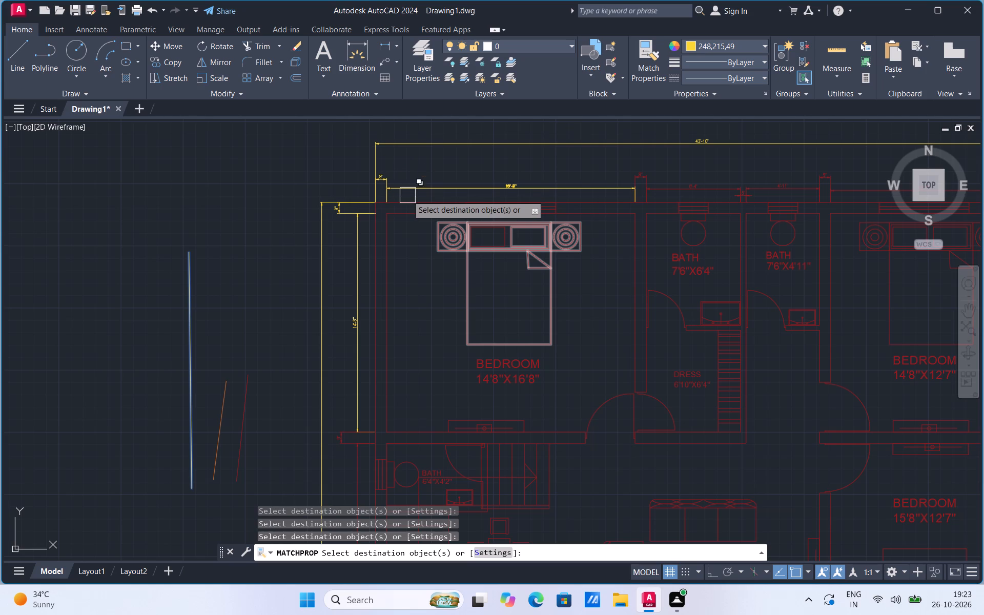
Match the yellow properties onto the north and west wall lines of the 14'8"X16'8" bedroom.
{"action": "left_click", "coordinate": [407, 197]}
{"action": "left_click_drag", "start_coordinate": [406, 211], "coordinate": [395, 241]}
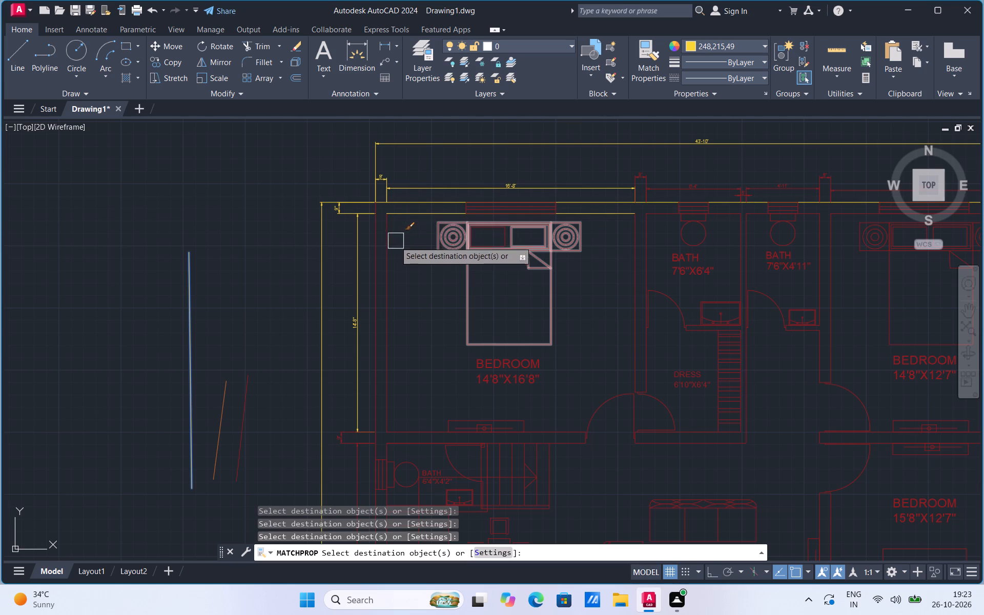
{"action": "left_click_drag", "start_coordinate": [395, 241], "coordinate": [390, 249]}
{"action": "left_click_drag", "start_coordinate": [390, 249], "coordinate": [371, 253]}
{"action": "left_click", "coordinate": [371, 253]}
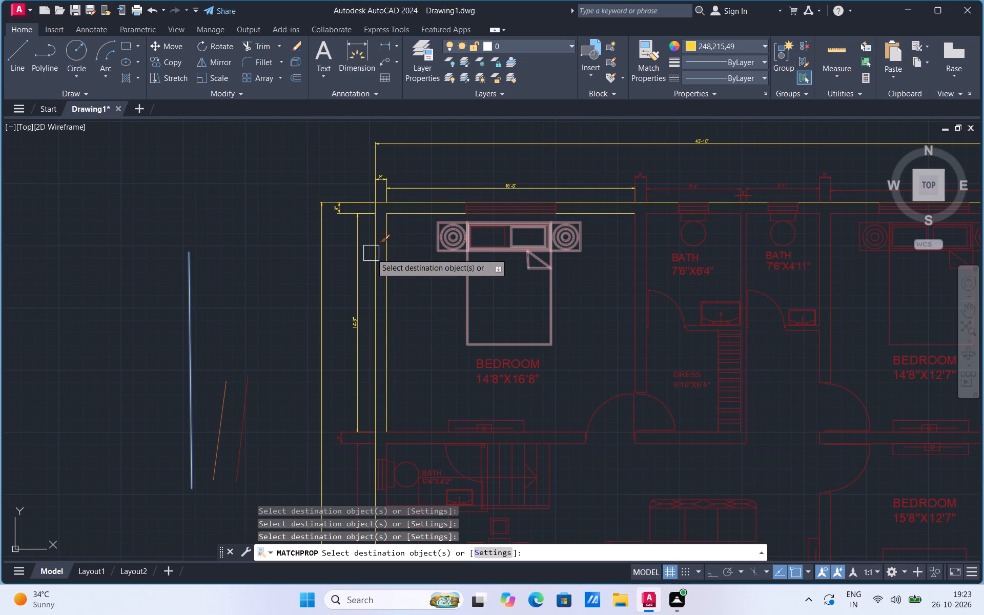
Match the yellow properties onto the bed, north window and label of the 14'8"X16'8" bedroom.
{"action": "left_click", "coordinate": [466, 259]}
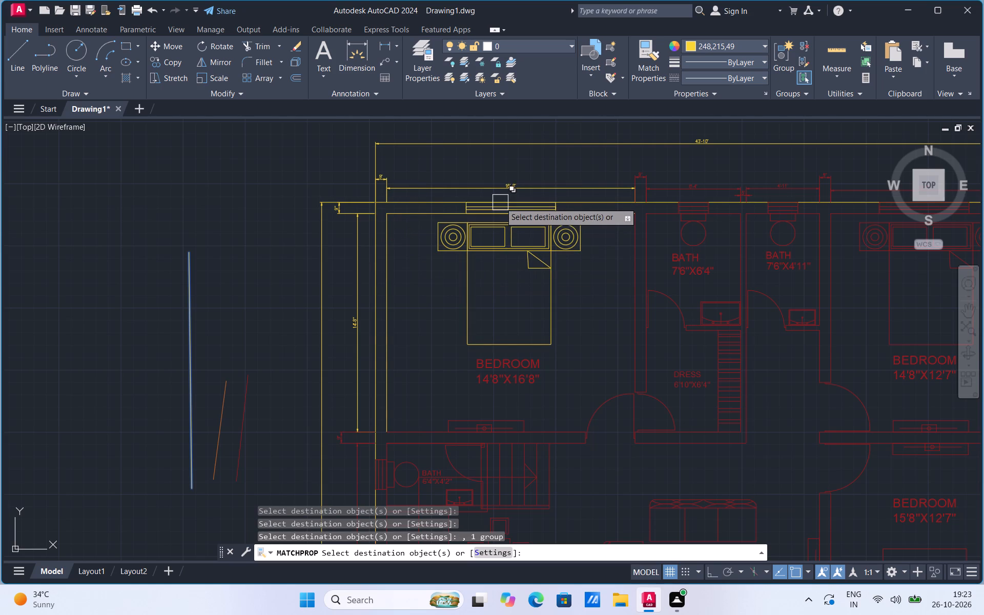
{"action": "left_click", "coordinate": [500, 202]}
{"action": "left_click", "coordinate": [496, 384]}
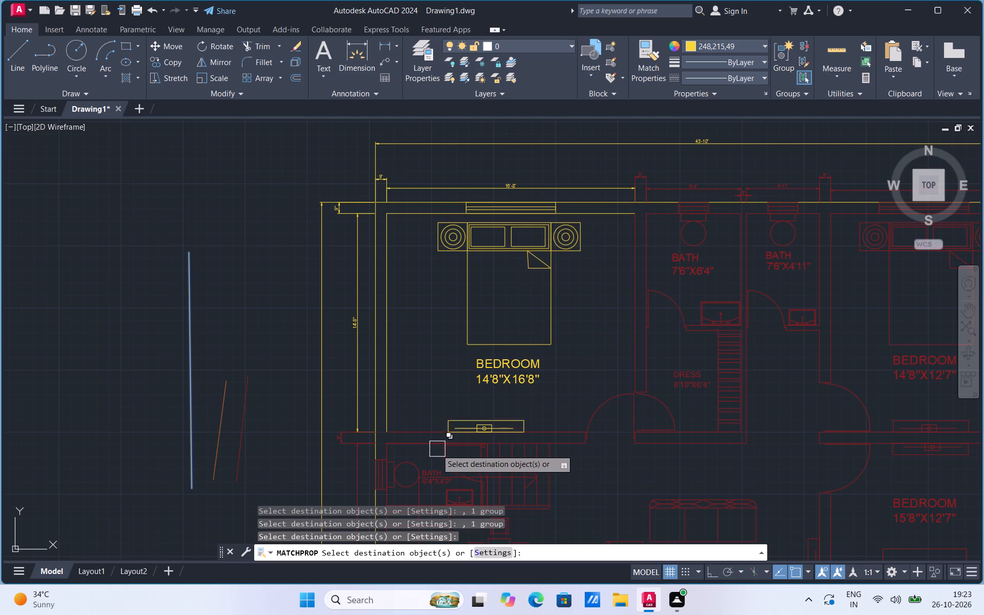
Match the yellow properties onto the 14'8"X16'8" bedroom's south wall lines, adjoining west-side dimensions and the cabinet against that wall.
{"action": "left_click_drag", "start_coordinate": [422, 432], "coordinate": [408, 449]}
{"action": "left_click_drag", "start_coordinate": [408, 449], "coordinate": [358, 450]}
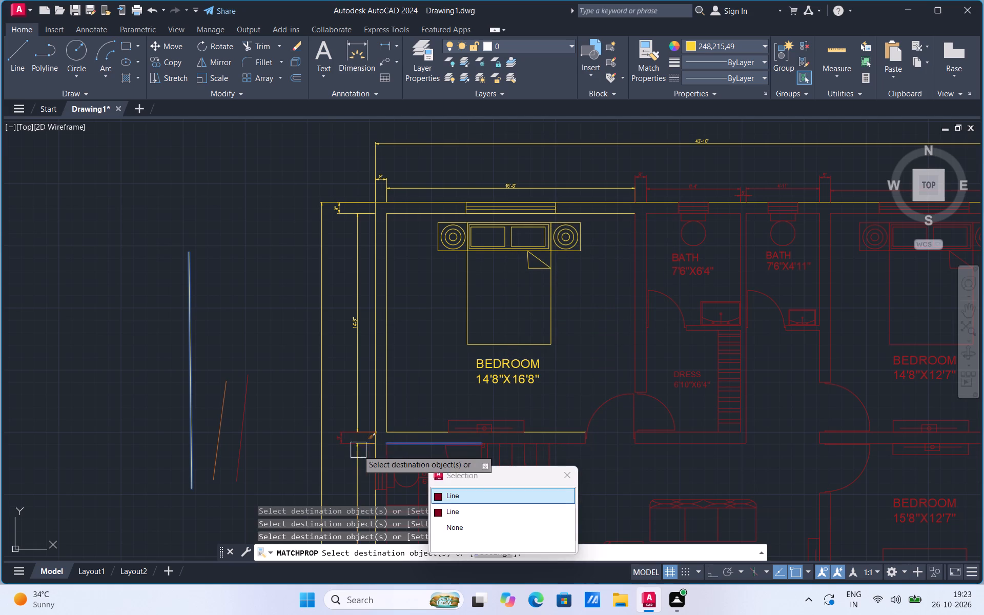
{"action": "left_click_drag", "start_coordinate": [358, 450], "coordinate": [339, 439]}
{"action": "left_click_drag", "start_coordinate": [339, 439], "coordinate": [362, 458]}
{"action": "left_click", "coordinate": [362, 458]}
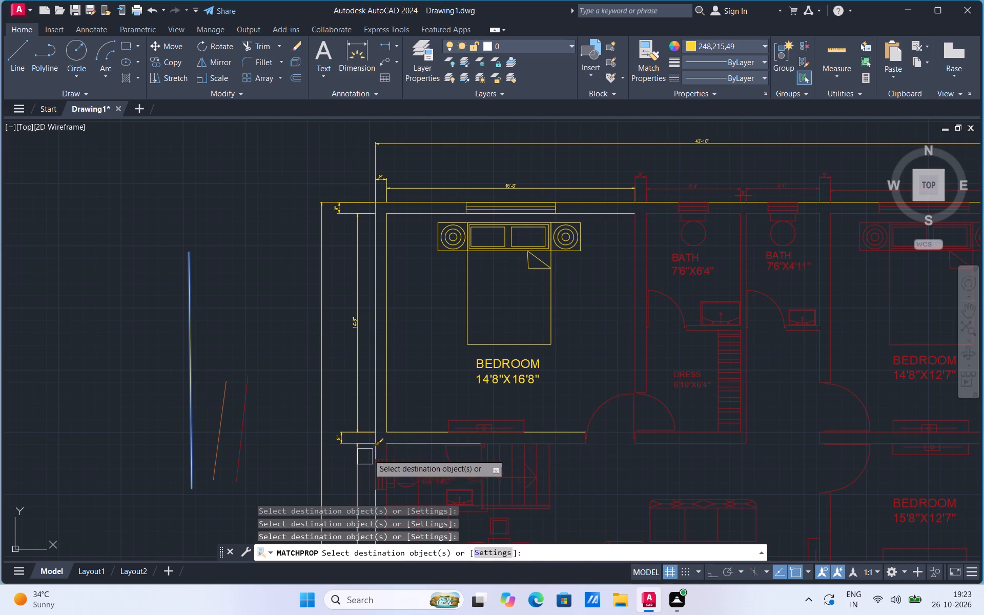
{"action": "left_click", "coordinate": [477, 414]}
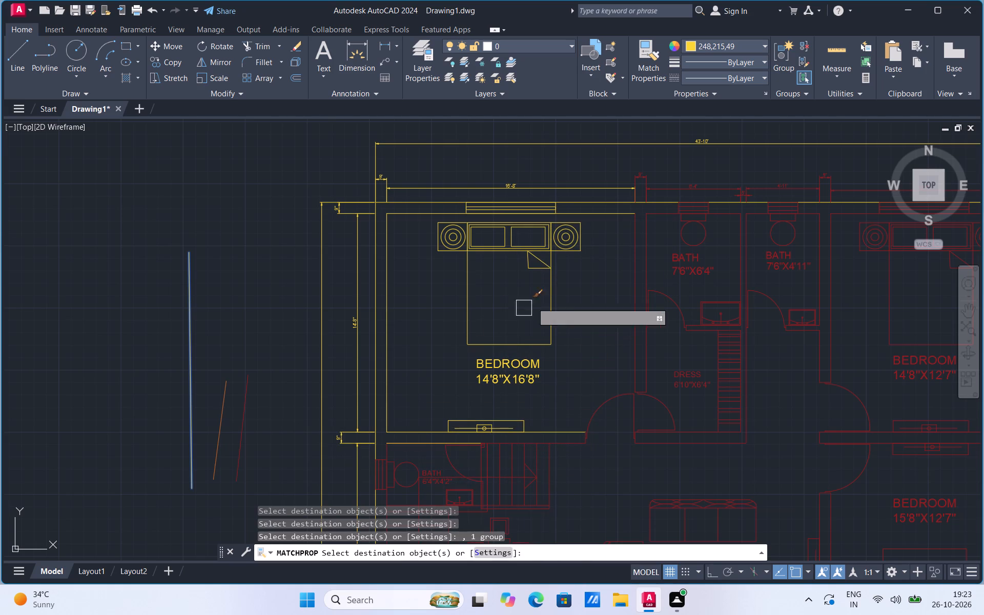
Match the yellow properties onto the remaining north-side dimensions above the two baths and the 14'8"X12'7" bedroom.
{"action": "left_click", "coordinate": [639, 181]}
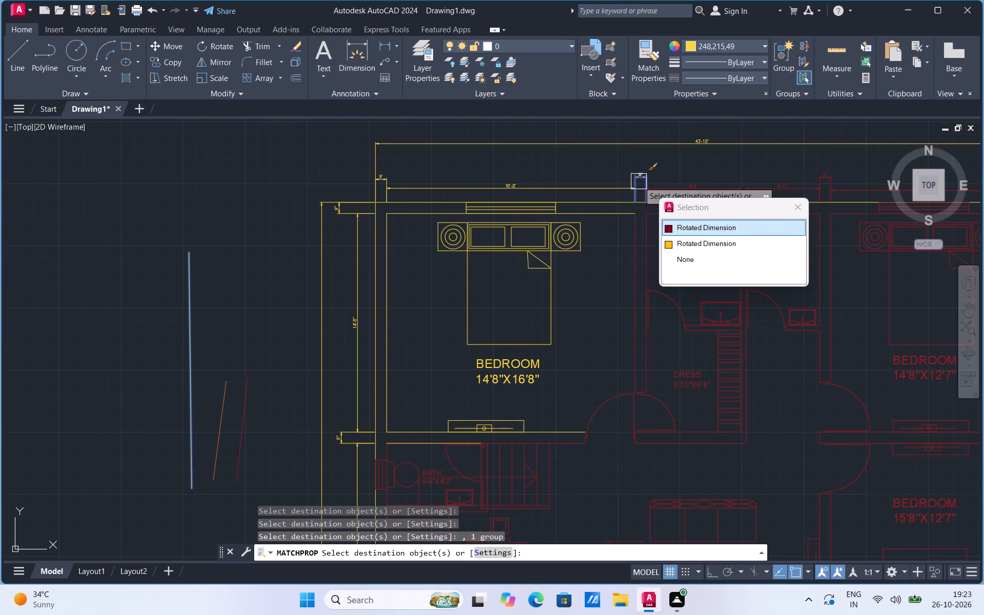
{"action": "scroll", "coordinate": [370, 202], "scroll_direction": "down", "scroll_amount": 3}
{"action": "scroll", "coordinate": [566, 284], "scroll_direction": "up", "scroll_amount": 3}
{"action": "scroll", "coordinate": [575, 274], "scroll_direction": "down", "scroll_amount": 1}
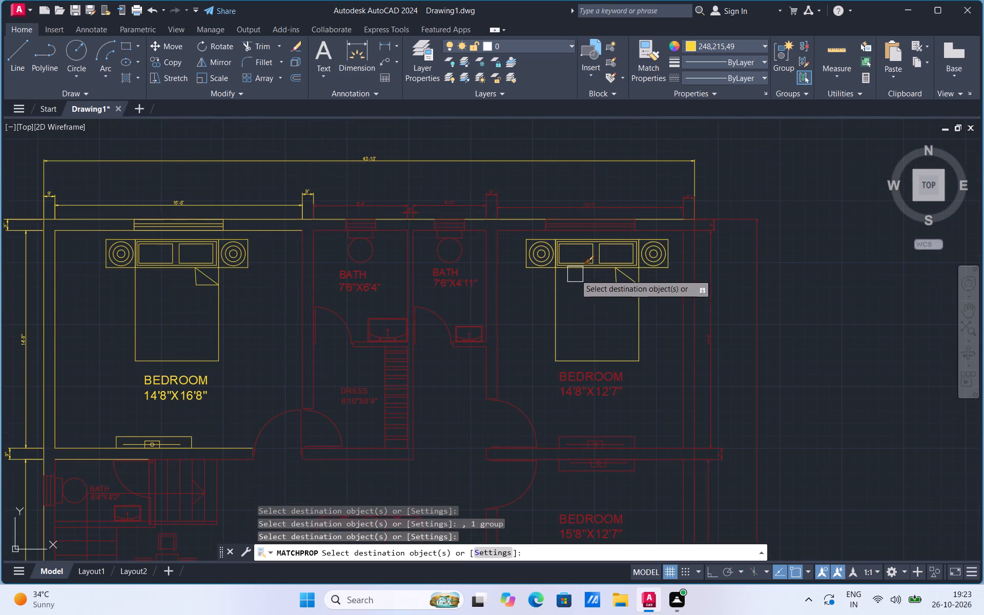
{"action": "left_click_drag", "start_coordinate": [498, 194], "coordinate": [461, 201]}
{"action": "left_click_drag", "start_coordinate": [461, 201], "coordinate": [383, 209]}
{"action": "left_click_drag", "start_coordinate": [383, 209], "coordinate": [395, 209]}
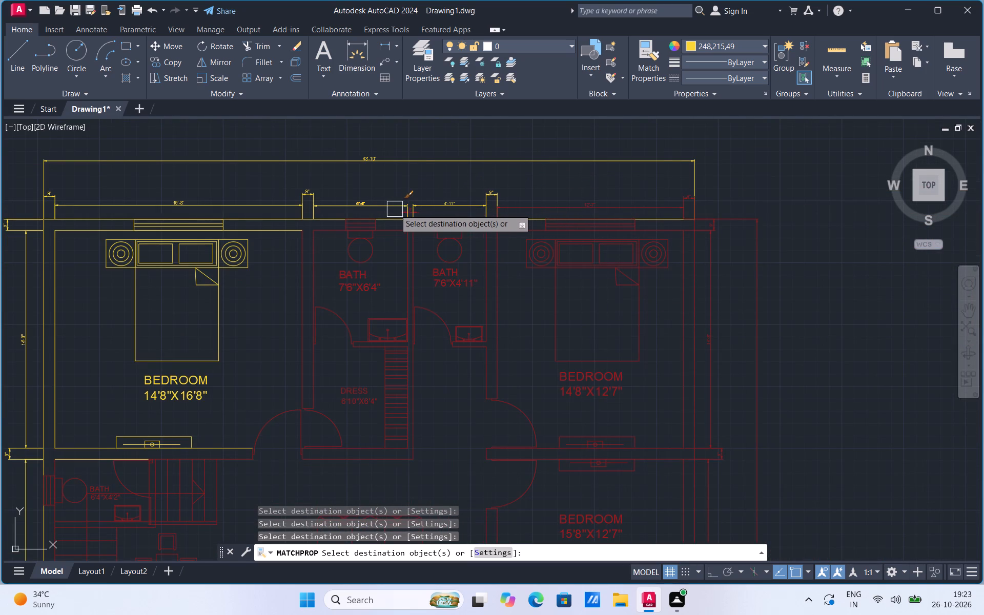
{"action": "left_click_drag", "start_coordinate": [395, 209], "coordinate": [399, 210]}
{"action": "left_click", "coordinate": [399, 210]}
{"action": "left_click", "coordinate": [528, 206]}
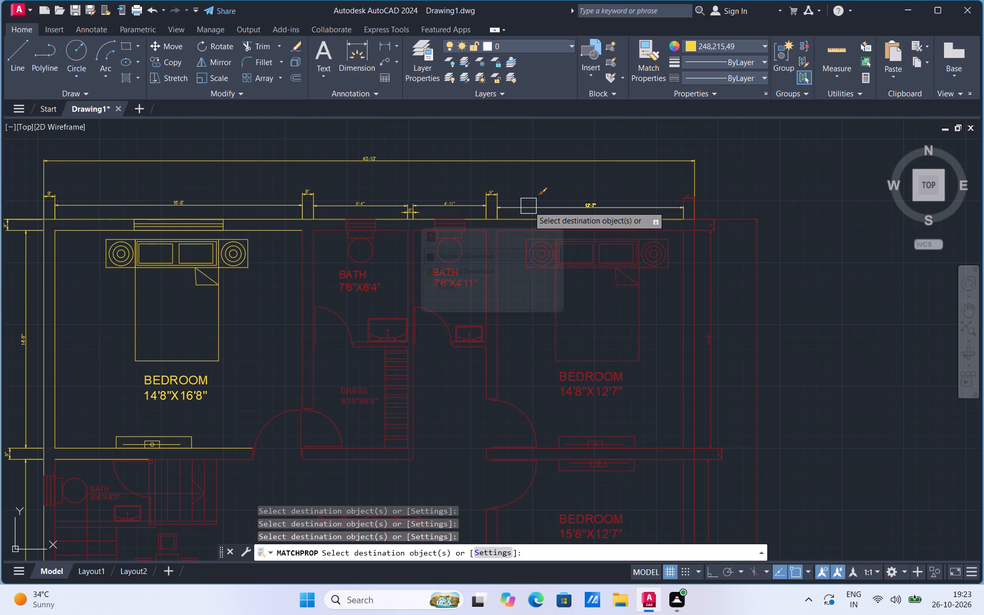
{"action": "left_click", "coordinate": [680, 191]}
Match the yellow properties onto the 14'8"X12'7" bedroom's bed, north window and inner north wall line, and the wall dividing it from the bath.
{"action": "left_click", "coordinate": [603, 232]}
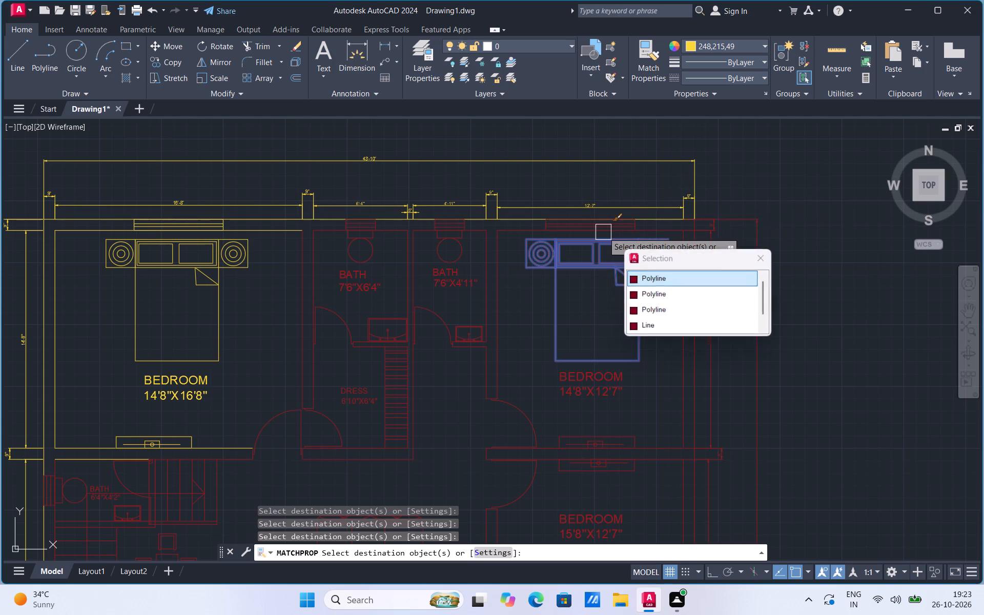
{"action": "left_click_drag", "start_coordinate": [580, 223], "coordinate": [509, 235]}
{"action": "left_click_drag", "start_coordinate": [509, 235], "coordinate": [501, 254]}
{"action": "left_click_drag", "start_coordinate": [501, 254], "coordinate": [484, 252]}
{"action": "left_click_drag", "start_coordinate": [484, 252], "coordinate": [470, 233]}
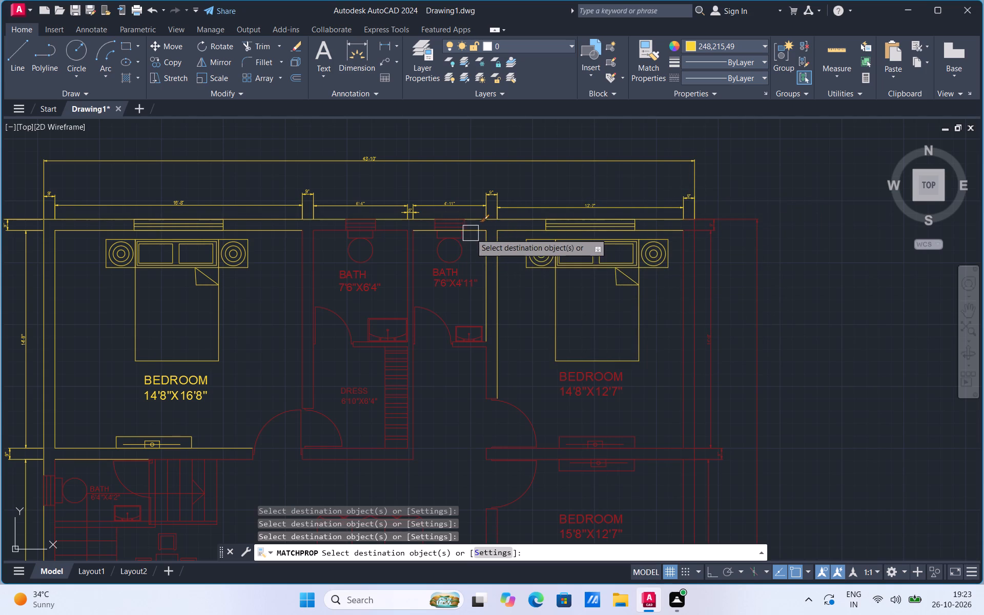
Match the yellow properties onto both baths' north windows and inner north wall lines, and the 7'6"X6'4" bath's toilet tank.
{"action": "left_click_drag", "start_coordinate": [470, 233], "coordinate": [469, 233]}
{"action": "left_click_drag", "start_coordinate": [475, 238], "coordinate": [478, 222]}
{"action": "left_click_drag", "start_coordinate": [478, 222], "coordinate": [478, 229]}
{"action": "left_click_drag", "start_coordinate": [478, 229], "coordinate": [455, 221]}
{"action": "left_click_drag", "start_coordinate": [455, 221], "coordinate": [390, 232]}
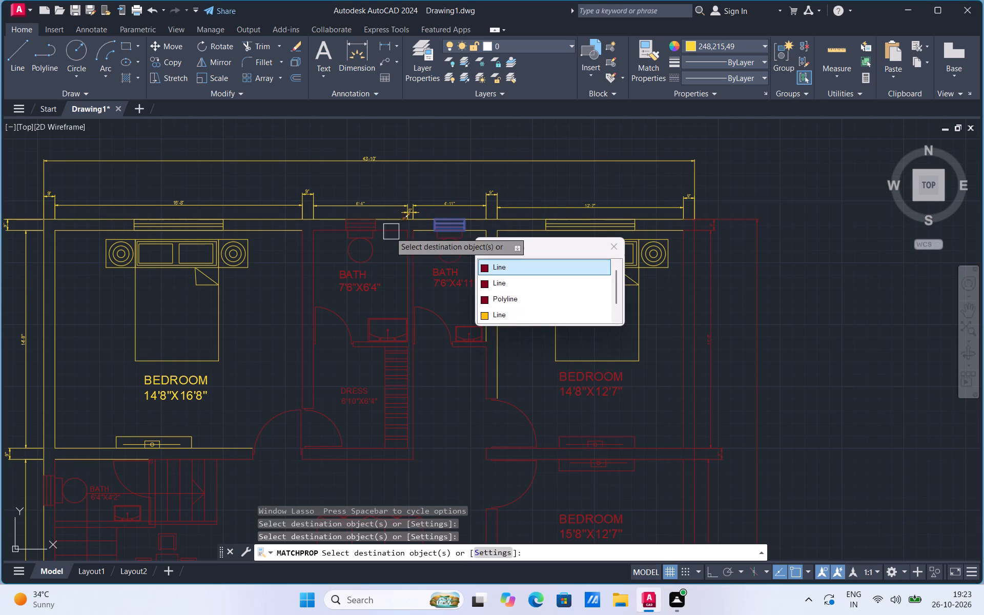
{"action": "left_click_drag", "start_coordinate": [390, 232], "coordinate": [365, 223]}
{"action": "left_click_drag", "start_coordinate": [365, 223], "coordinate": [356, 222]}
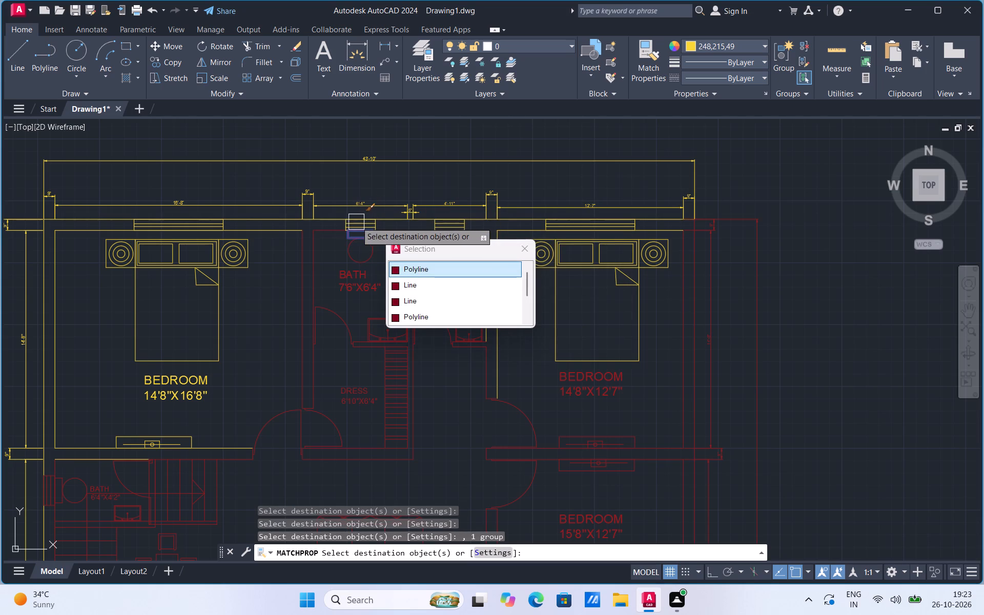
{"action": "left_click_drag", "start_coordinate": [356, 222], "coordinate": [354, 222]}
{"action": "left_click_drag", "start_coordinate": [354, 222], "coordinate": [328, 233]}
{"action": "left_click_drag", "start_coordinate": [328, 233], "coordinate": [323, 259]}
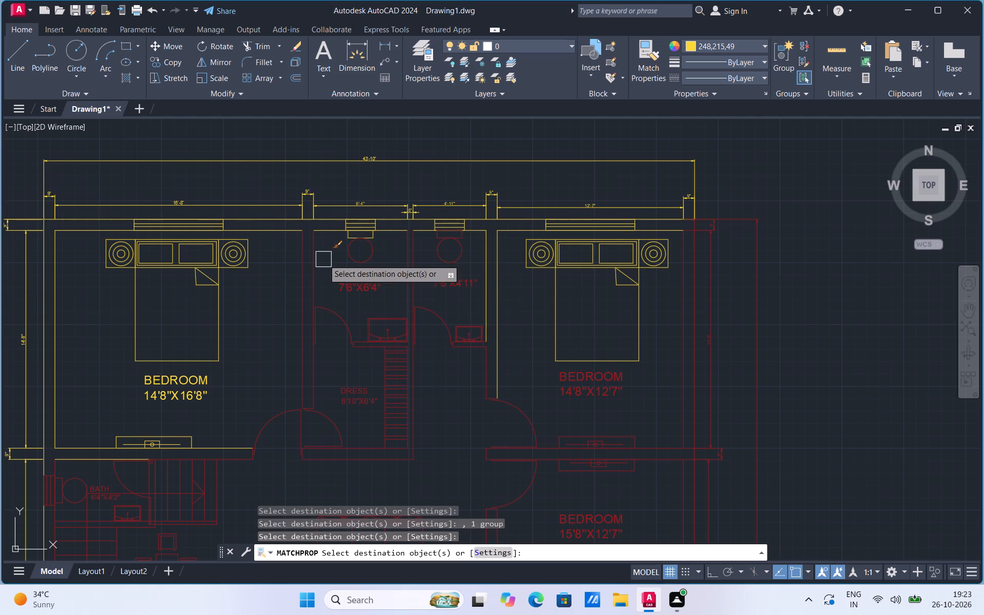
Match the yellow properties onto the wall lines west of the 7'6"X6'4" bath and onto that bath's toilet bowl.
{"action": "left_click_drag", "start_coordinate": [314, 261], "coordinate": [298, 265]}
{"action": "left_click_drag", "start_coordinate": [298, 265], "coordinate": [371, 245]}
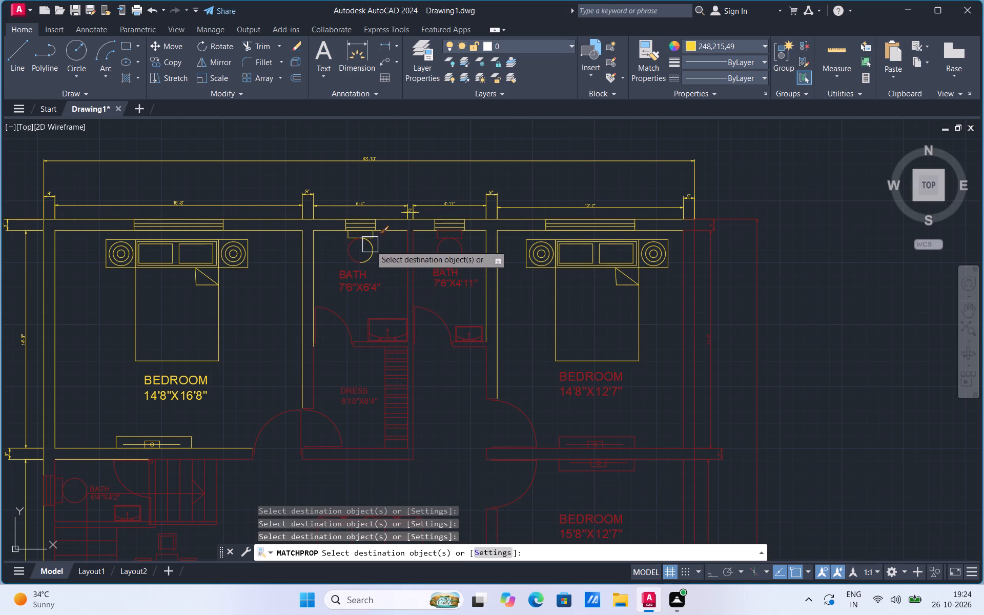
{"action": "left_click_drag", "start_coordinate": [371, 245], "coordinate": [371, 249]}
{"action": "left_click_drag", "start_coordinate": [371, 249], "coordinate": [346, 254]}
{"action": "left_click_drag", "start_coordinate": [346, 254], "coordinate": [419, 252]}
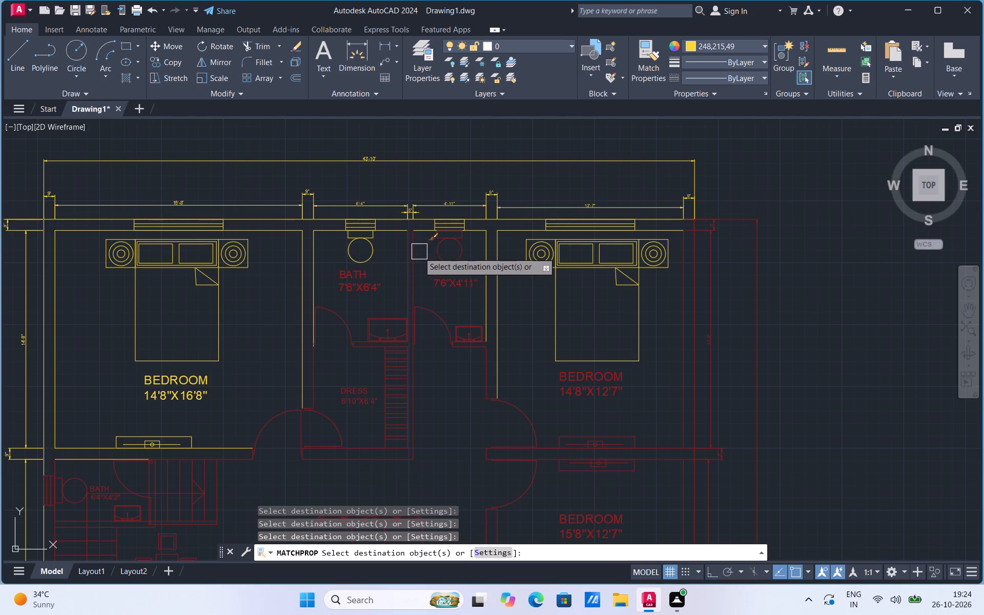
Match the yellow properties onto the partition wall between the two baths and the toilet in the 7'6"X4'11" bath.
{"action": "left_click_drag", "start_coordinate": [419, 252], "coordinate": [417, 253]}
{"action": "left_click_drag", "start_coordinate": [417, 253], "coordinate": [404, 255]}
{"action": "left_click_drag", "start_coordinate": [404, 255], "coordinate": [464, 236]}
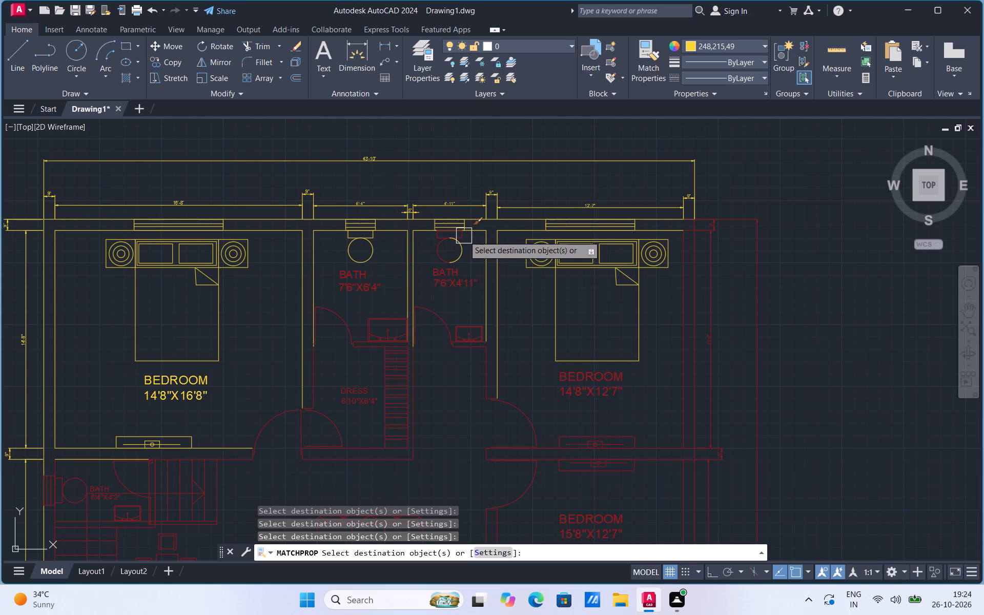
{"action": "left_click_drag", "start_coordinate": [469, 233], "coordinate": [463, 252]}
{"action": "left_click_drag", "start_coordinate": [463, 252], "coordinate": [443, 258]}
{"action": "left_click", "coordinate": [443, 258]}
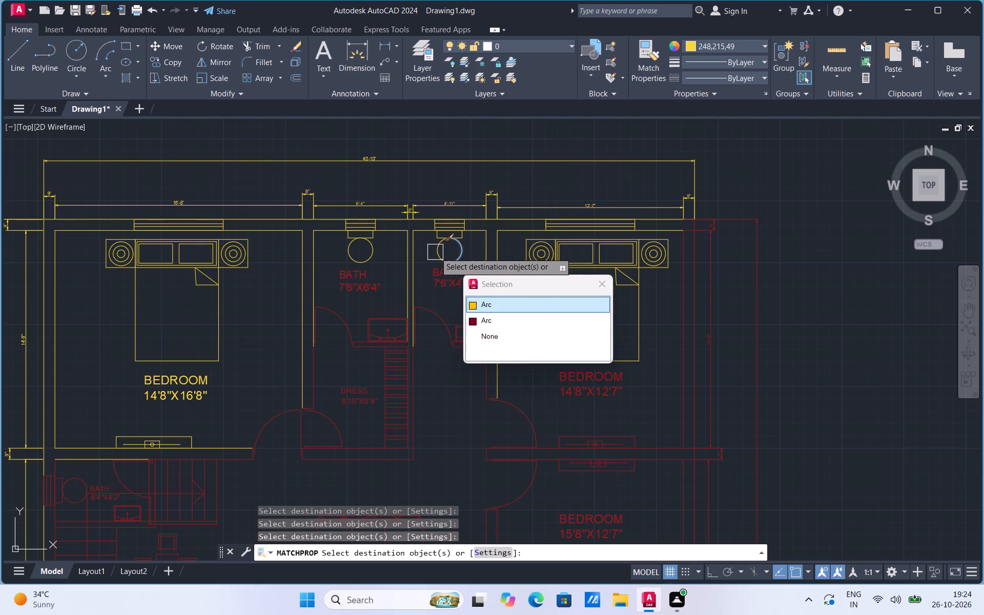
Match the yellow properties onto both baths' room labels and the 7'6"X4'11" bath's toilet bowl and door.
{"action": "left_click_drag", "start_coordinate": [434, 251], "coordinate": [368, 283]}
{"action": "left_click_drag", "start_coordinate": [368, 283], "coordinate": [452, 277]}
{"action": "left_click_drag", "start_coordinate": [452, 277], "coordinate": [427, 315]}
{"action": "left_click_drag", "start_coordinate": [427, 315], "coordinate": [594, 285]}
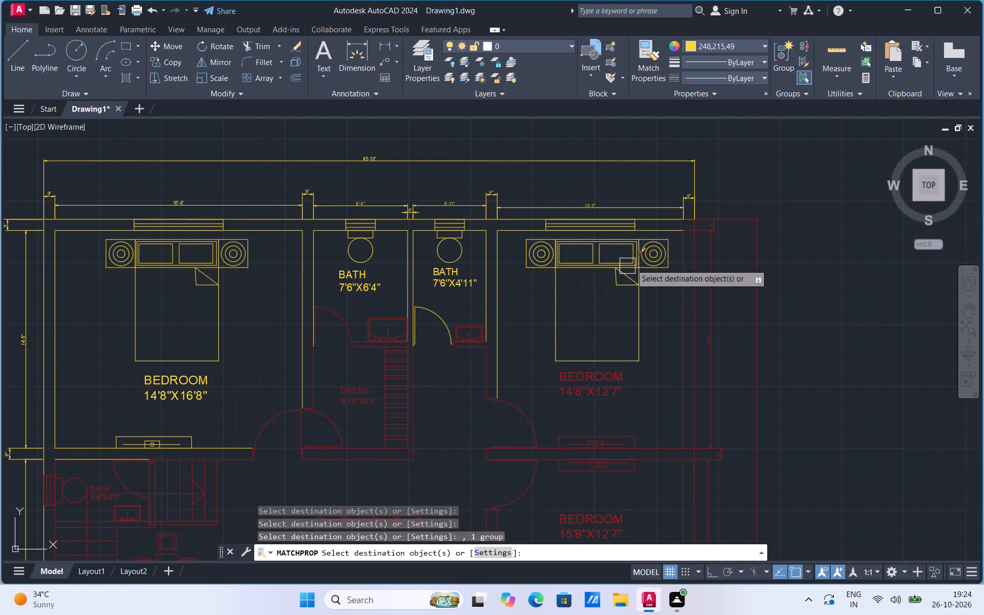
Match the yellow properties onto the 14'8"X12'7" bedroom's outer east wall line and the vertical dimensions east of it.
{"action": "left_click_drag", "start_coordinate": [680, 266], "coordinate": [701, 262]}
{"action": "left_click_drag", "start_coordinate": [701, 262], "coordinate": [703, 262]}
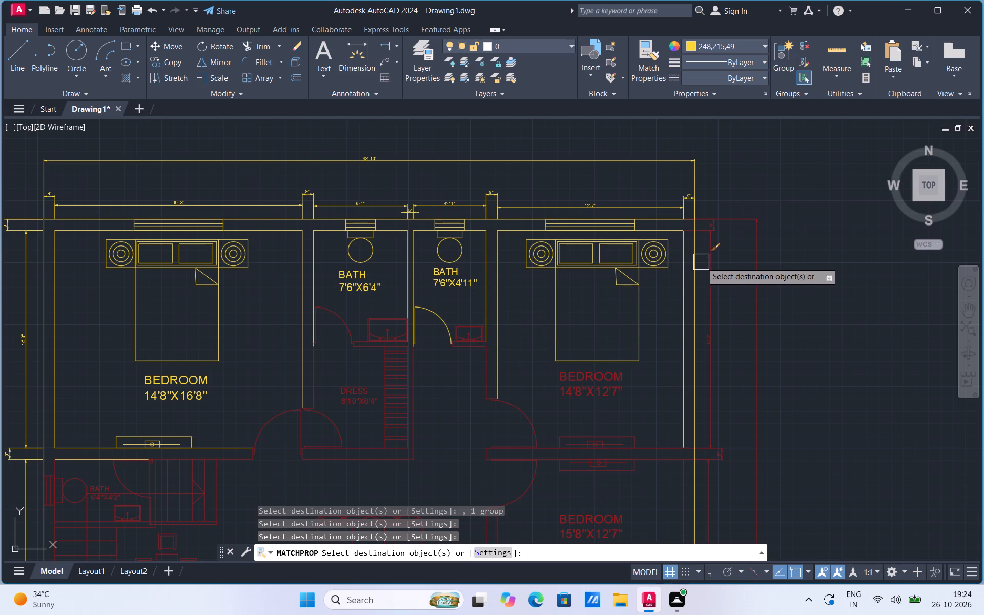
{"action": "left_click_drag", "start_coordinate": [703, 262], "coordinate": [717, 262]}
{"action": "left_click_drag", "start_coordinate": [717, 262], "coordinate": [708, 220]}
{"action": "left_click_drag", "start_coordinate": [708, 220], "coordinate": [743, 225]}
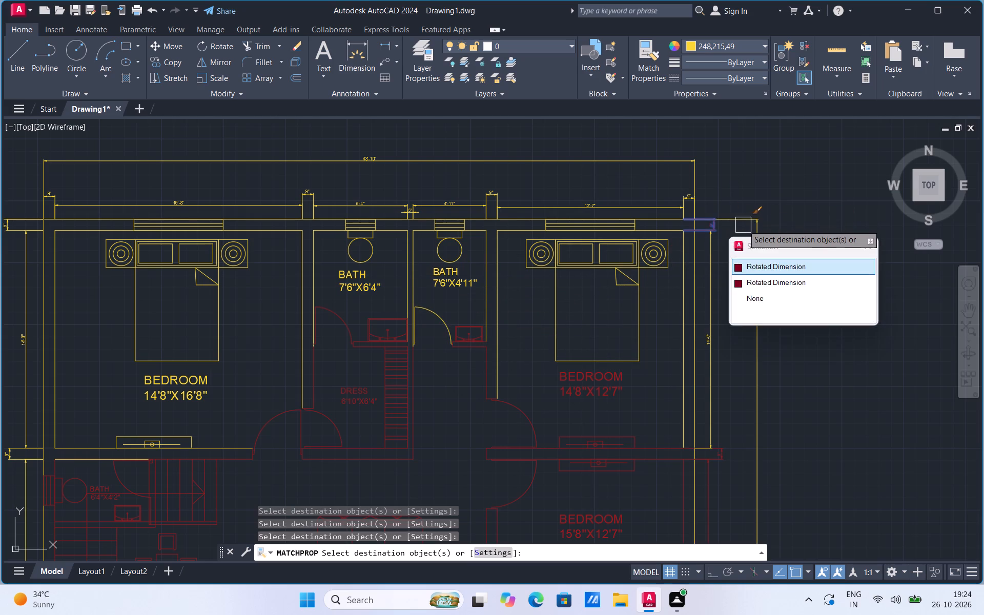
{"action": "left_click_drag", "start_coordinate": [743, 225], "coordinate": [744, 225]}
{"action": "left_click", "coordinate": [744, 225]}
Match the yellow properties onto the 14'8"X12'7" bedroom's label, its door and the passage-side wall line north of the door.
{"action": "left_click_drag", "start_coordinate": [611, 379], "coordinate": [526, 427]}
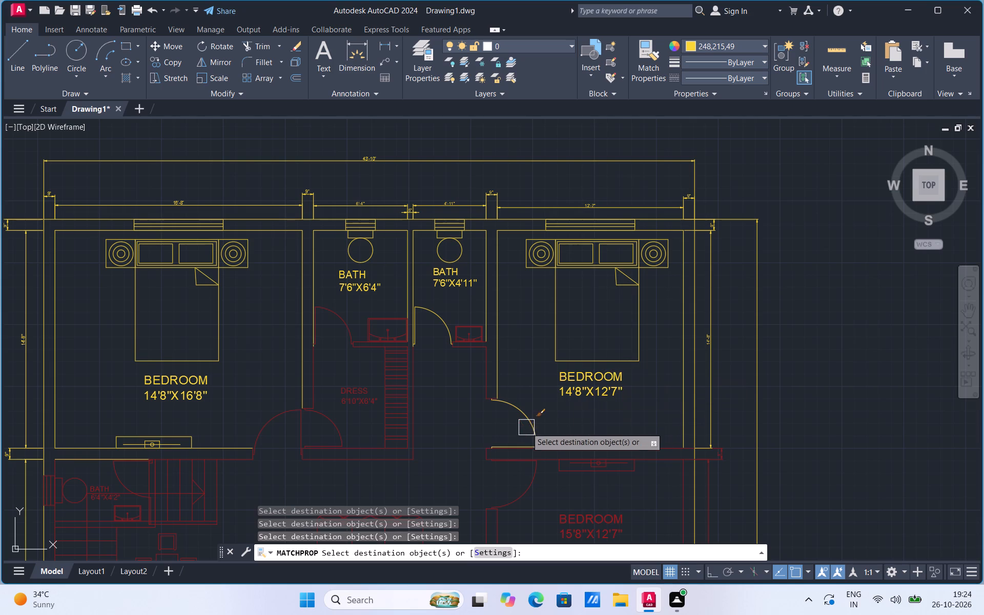
{"action": "left_click_drag", "start_coordinate": [526, 427], "coordinate": [523, 428]}
{"action": "left_click_drag", "start_coordinate": [523, 428], "coordinate": [483, 384]}
{"action": "left_click", "coordinate": [483, 384]}
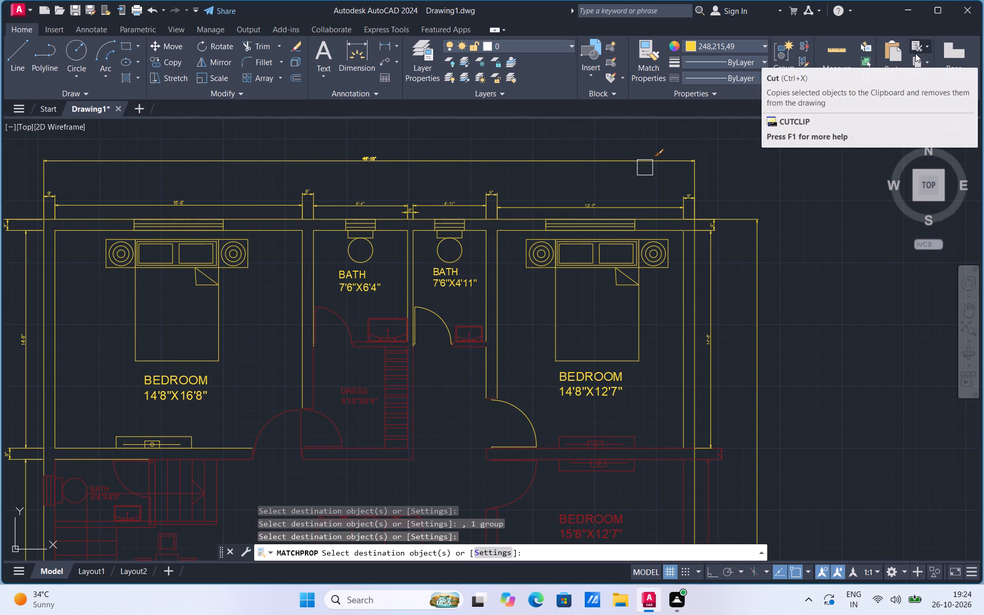
Match the yellow properties onto the 7'6"X6'4" bath's door, south wall and washbasin, plus the DRESS room's west and outer east wall lines.
{"action": "scroll", "coordinate": [318, 386], "scroll_direction": "up", "scroll_amount": 1}
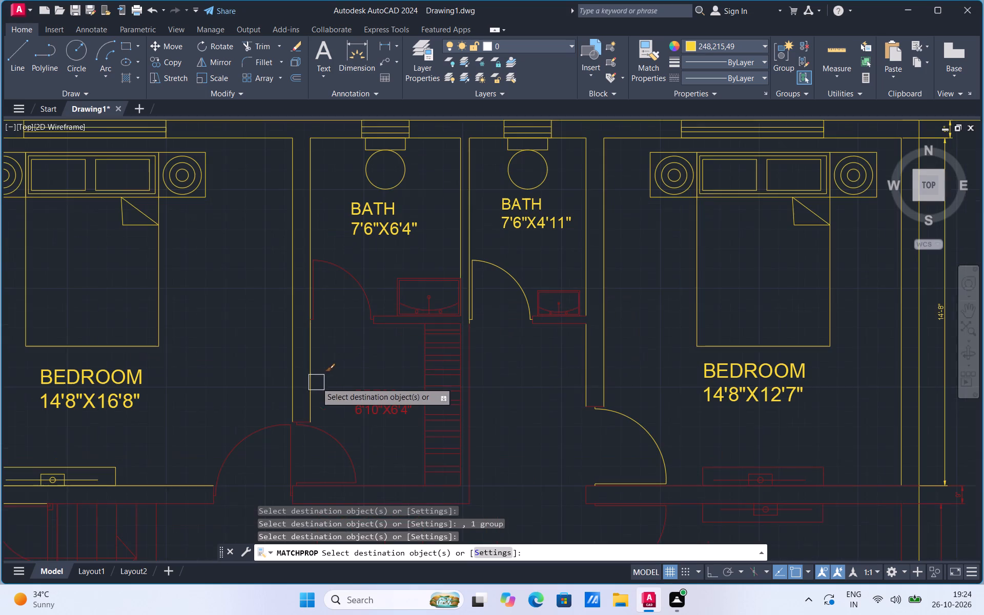
{"action": "left_click", "coordinate": [309, 362]}
{"action": "left_click", "coordinate": [359, 279]}
{"action": "scroll", "coordinate": [388, 312], "scroll_direction": "up", "scroll_amount": 3}
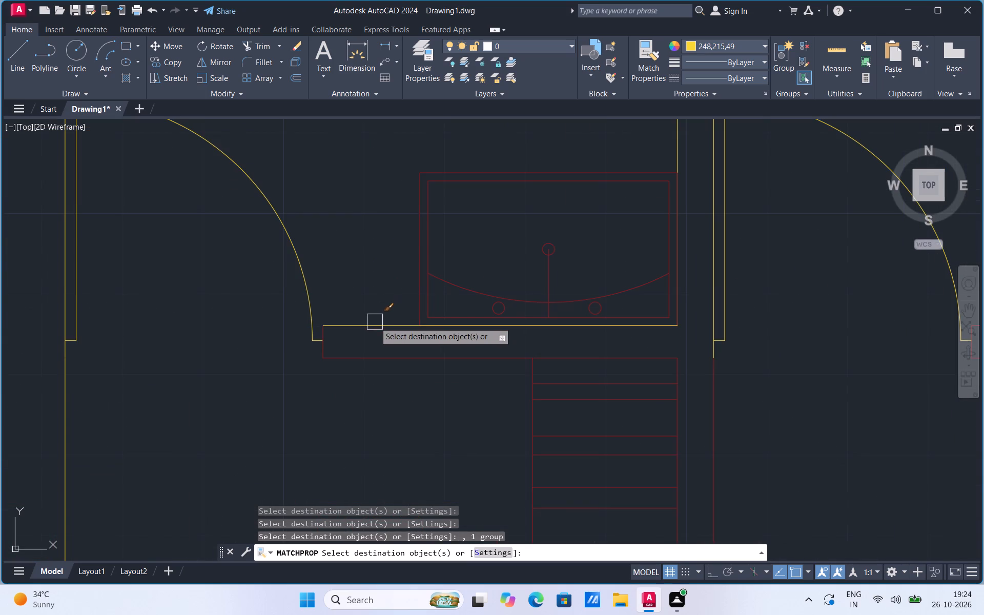
{"action": "left_click", "coordinate": [375, 323]}
{"action": "left_click", "coordinate": [323, 354]}
{"action": "left_click", "coordinate": [368, 362]}
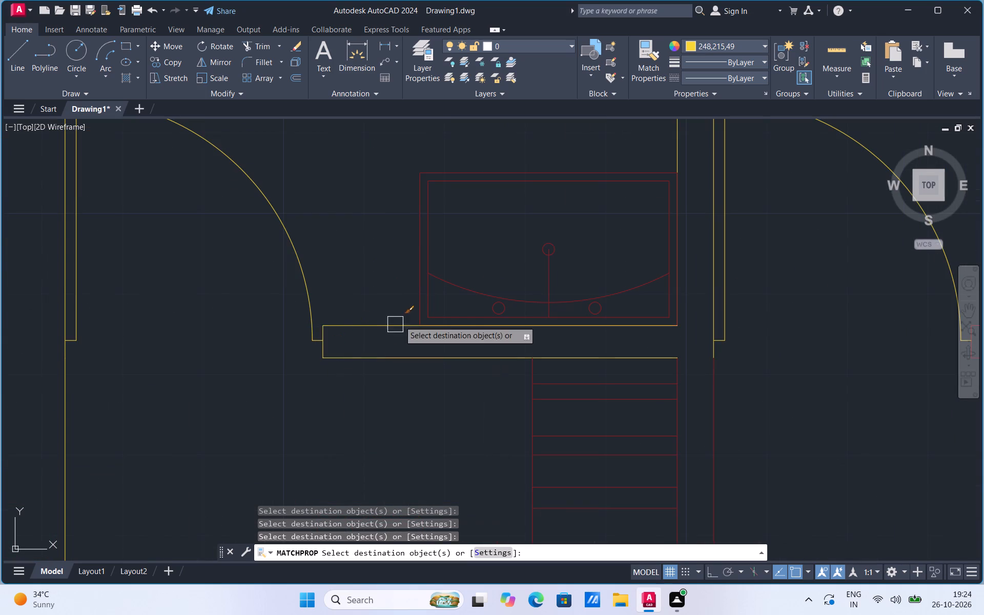
{"action": "left_click", "coordinate": [417, 303]}
{"action": "scroll", "coordinate": [399, 365], "scroll_direction": "down", "scroll_amount": 1}
{"action": "left_click", "coordinate": [600, 408]}
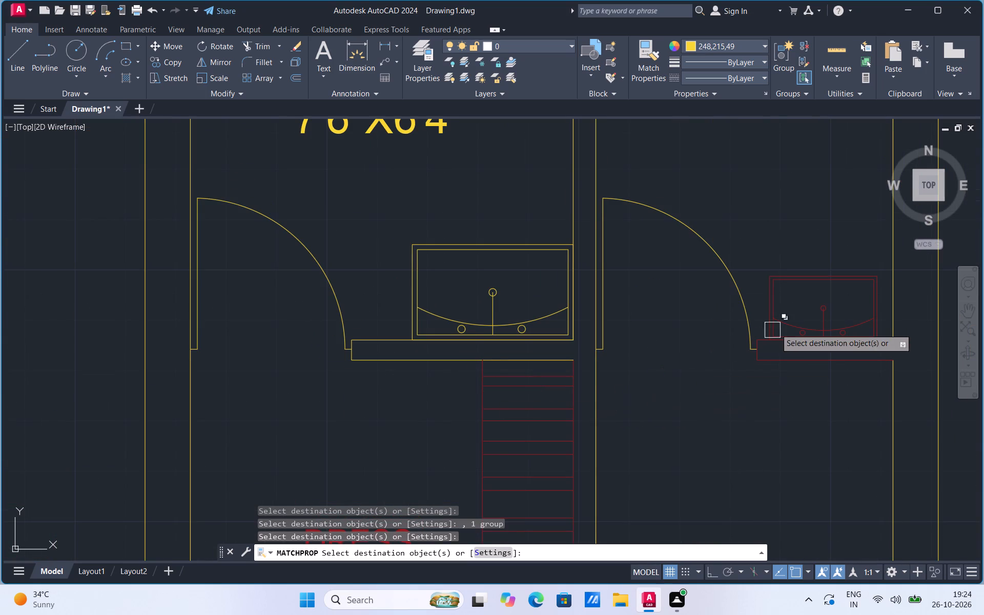
Match the yellow properties onto the 7'6"X4'11" bath's washbasin and south wall lines.
{"action": "left_click", "coordinate": [772, 320]}
{"action": "scroll", "coordinate": [767, 343], "scroll_direction": "up", "scroll_amount": 1}
{"action": "left_click", "coordinate": [758, 338]}
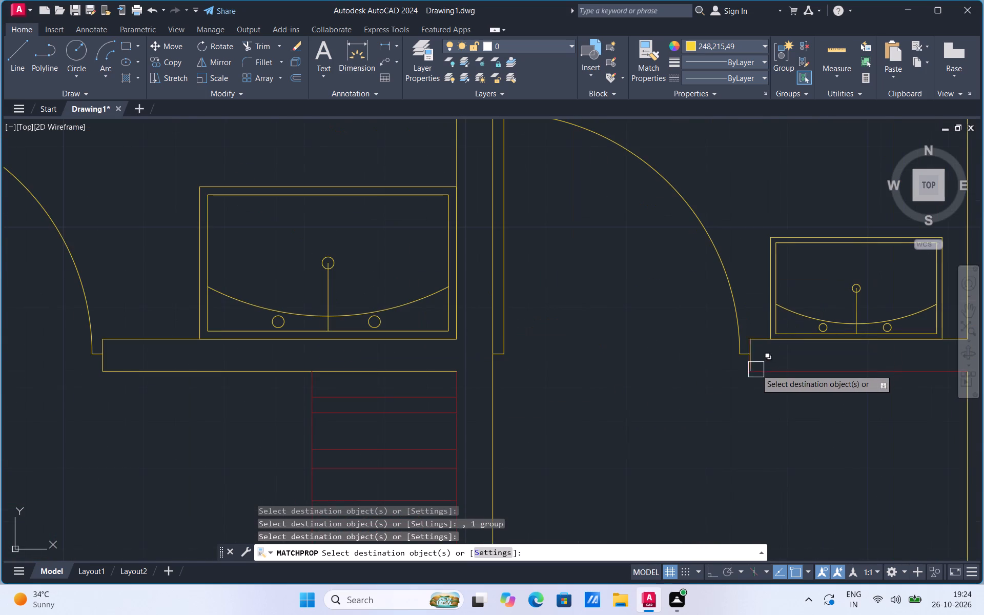
{"action": "left_click", "coordinate": [751, 371]}
{"action": "left_click", "coordinate": [779, 379]}
Match the yellow properties onto the 14'8"X16'8" bedroom's door and the DRESS room's door, adjoining wall end and south wall lines.
{"action": "scroll", "coordinate": [647, 359], "scroll_direction": "down", "scroll_amount": 1}
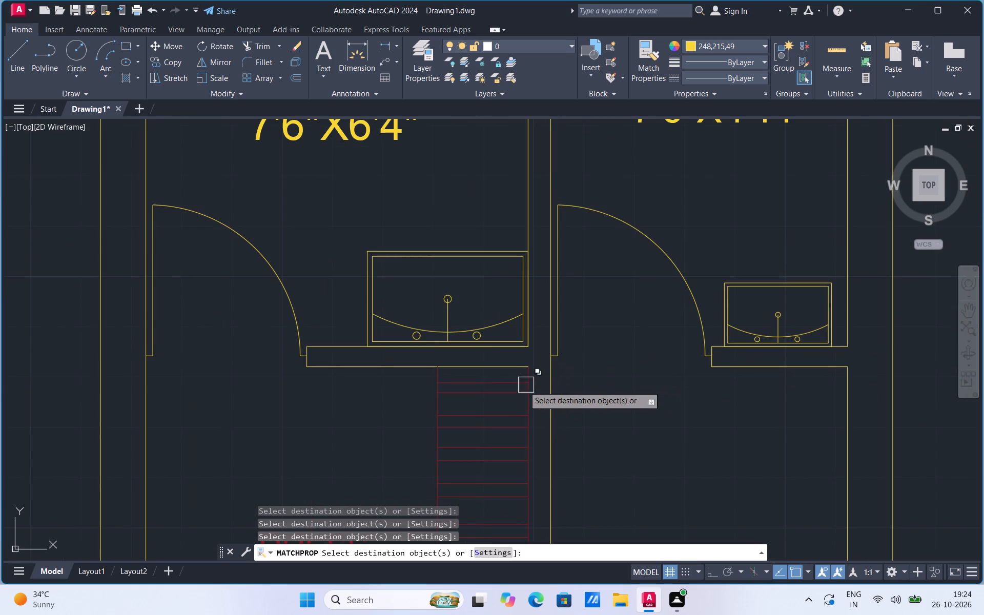
{"action": "scroll", "coordinate": [496, 384], "scroll_direction": "up", "scroll_amount": 1}
{"action": "scroll", "coordinate": [497, 304], "scroll_direction": "down", "scroll_amount": 4}
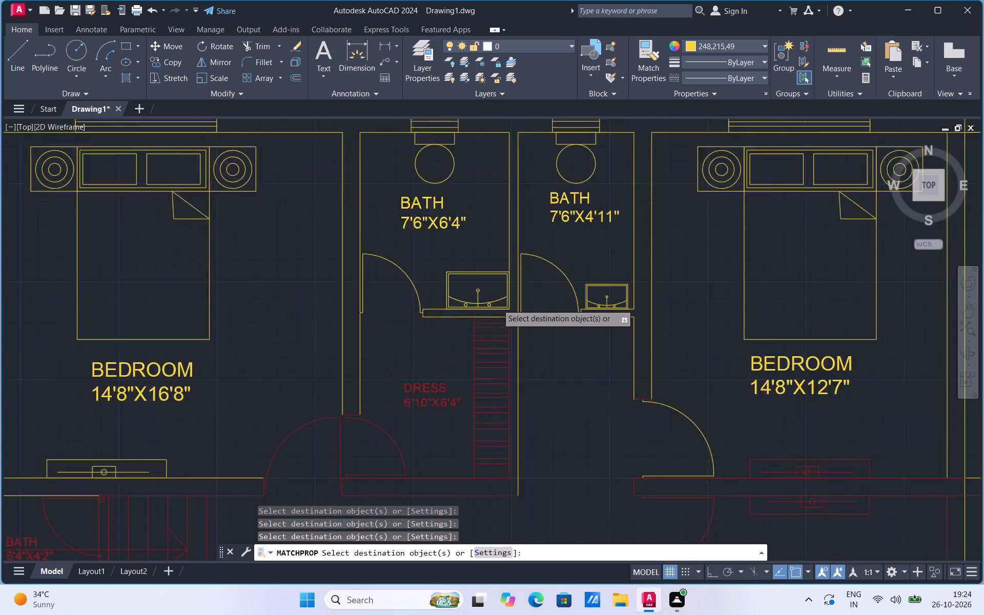
{"action": "scroll", "coordinate": [389, 439], "scroll_direction": "up", "scroll_amount": 1}
{"action": "scroll", "coordinate": [485, 309], "scroll_direction": "up", "scroll_amount": 1}
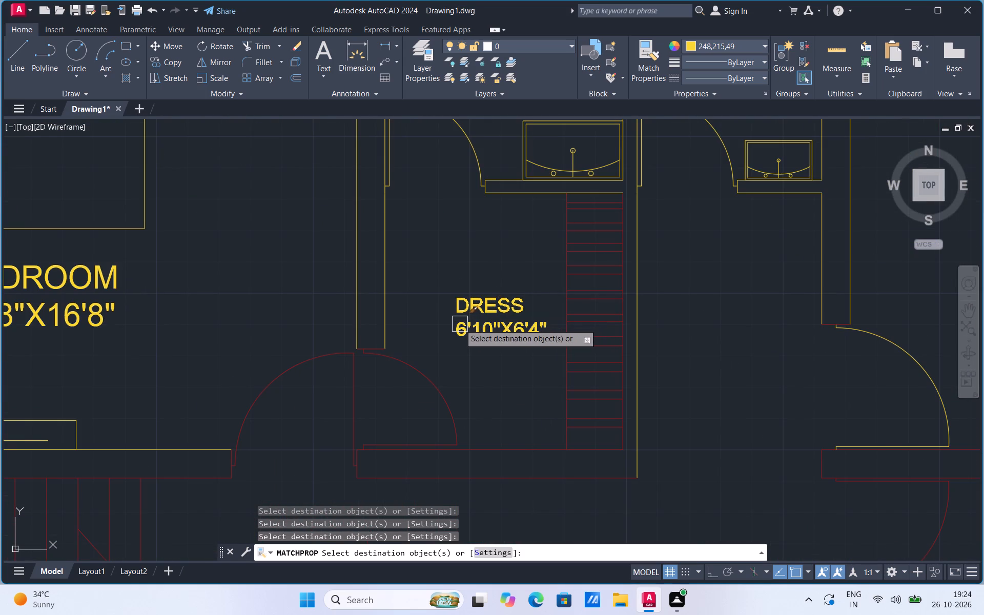
{"action": "left_click_drag", "start_coordinate": [270, 377], "coordinate": [369, 337]}
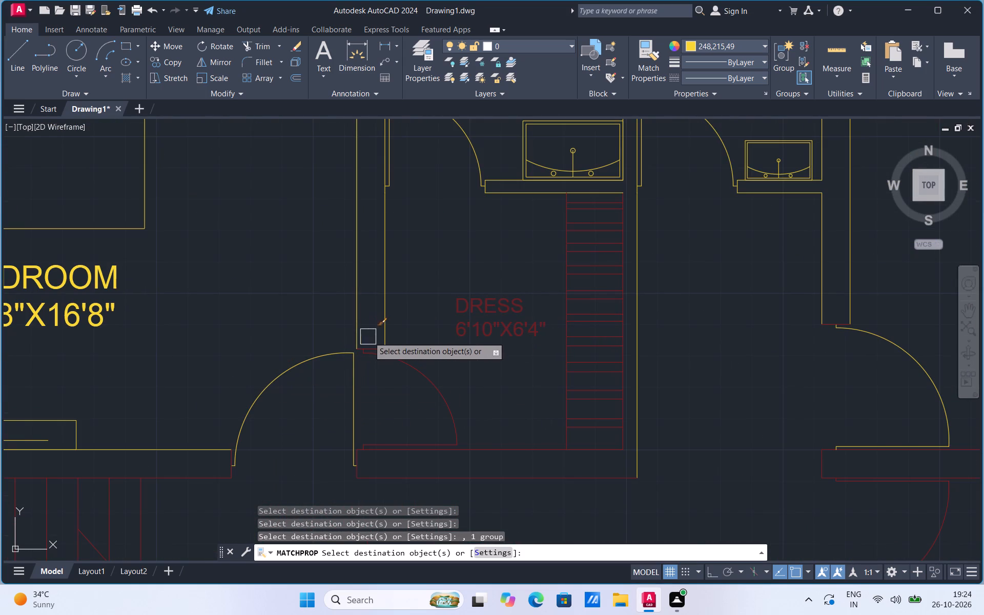
{"action": "left_click_drag", "start_coordinate": [369, 337], "coordinate": [378, 343]}
{"action": "left_click_drag", "start_coordinate": [378, 343], "coordinate": [397, 357]}
{"action": "left_click_drag", "start_coordinate": [397, 357], "coordinate": [385, 455]}
{"action": "left_click_drag", "start_coordinate": [385, 455], "coordinate": [361, 479]}
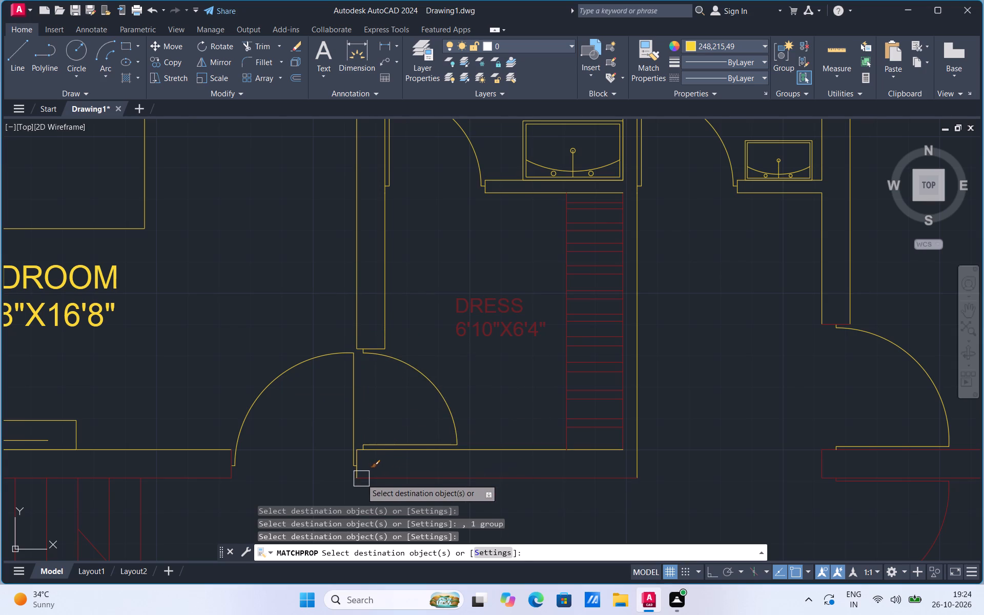
{"action": "left_click_drag", "start_coordinate": [361, 479], "coordinate": [390, 477]}
{"action": "left_click_drag", "start_coordinate": [390, 477], "coordinate": [463, 318]}
Match the yellow properties onto the DRESS 6'10"X6'4" label and all the wardrobe lines along that room's east wall.
{"action": "left_click_drag", "start_coordinate": [463, 318], "coordinate": [565, 214]}
{"action": "left_click_drag", "start_coordinate": [565, 214], "coordinate": [563, 222]}
{"action": "left_click", "coordinate": [563, 222]}
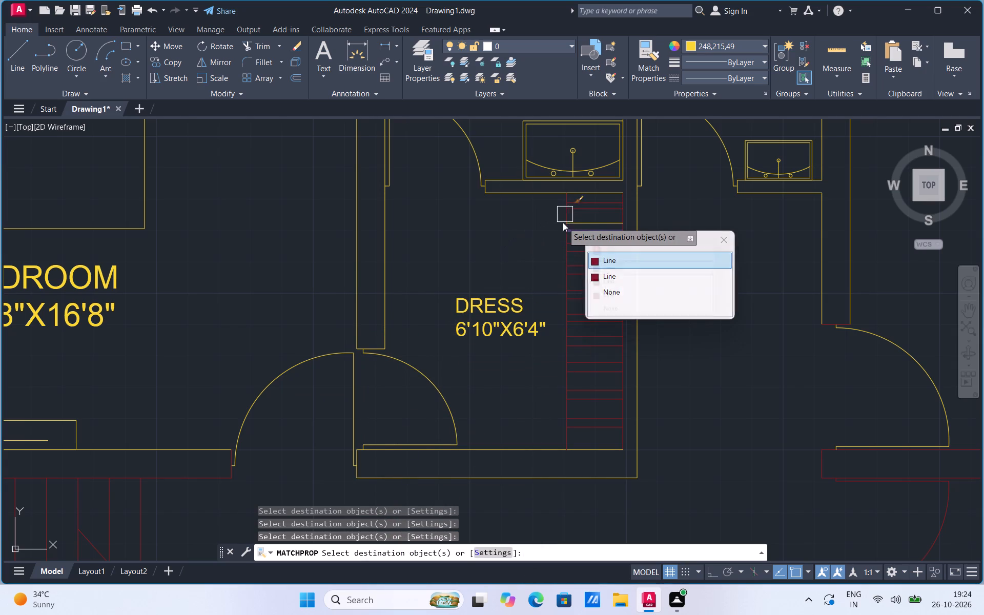
{"action": "left_click", "coordinate": [599, 199]}
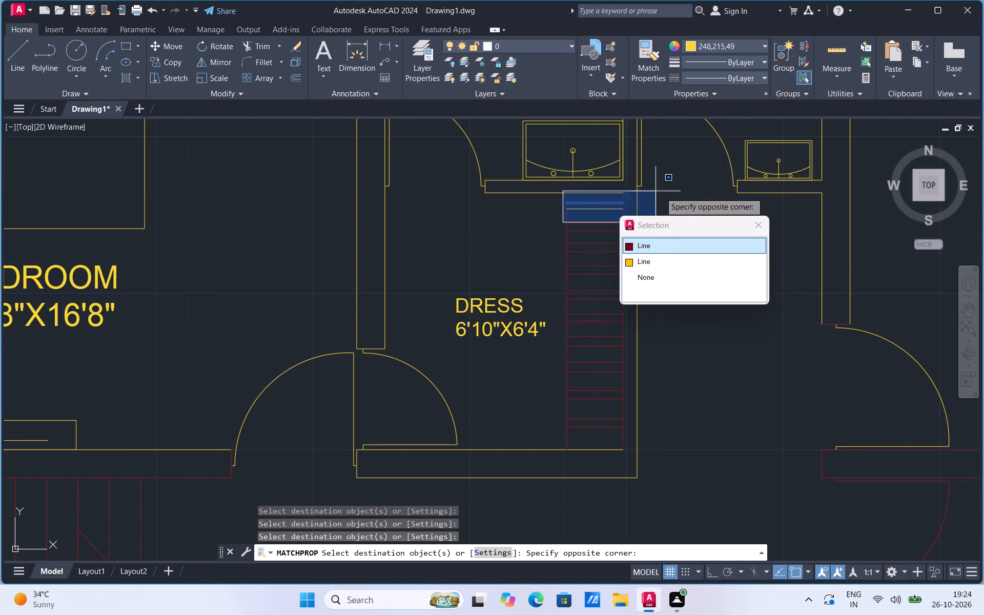
{"action": "left_click", "coordinate": [628, 471]}
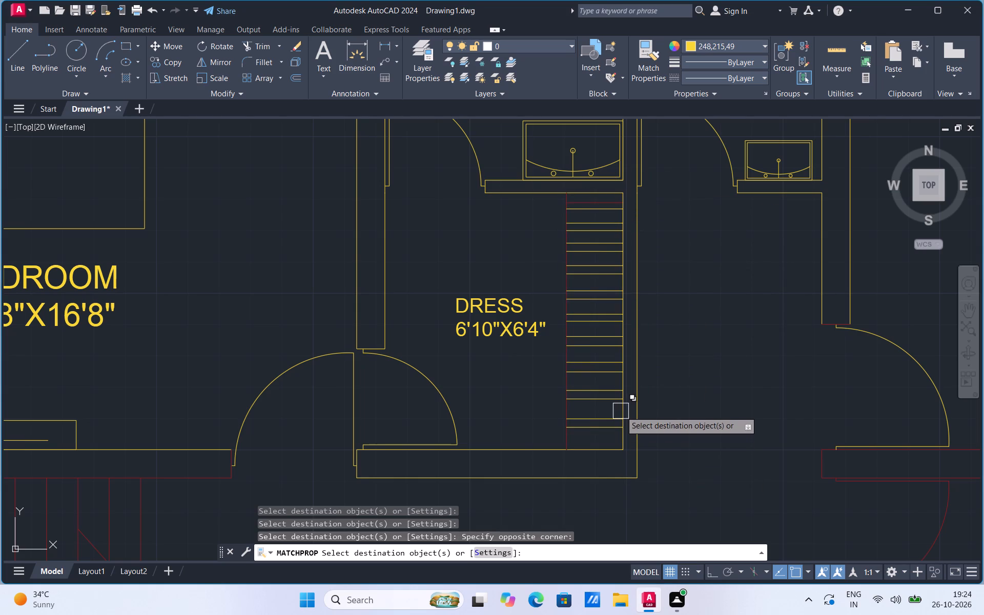
{"action": "left_click_drag", "start_coordinate": [621, 411], "coordinate": [562, 412]}
{"action": "left_click", "coordinate": [562, 412]}
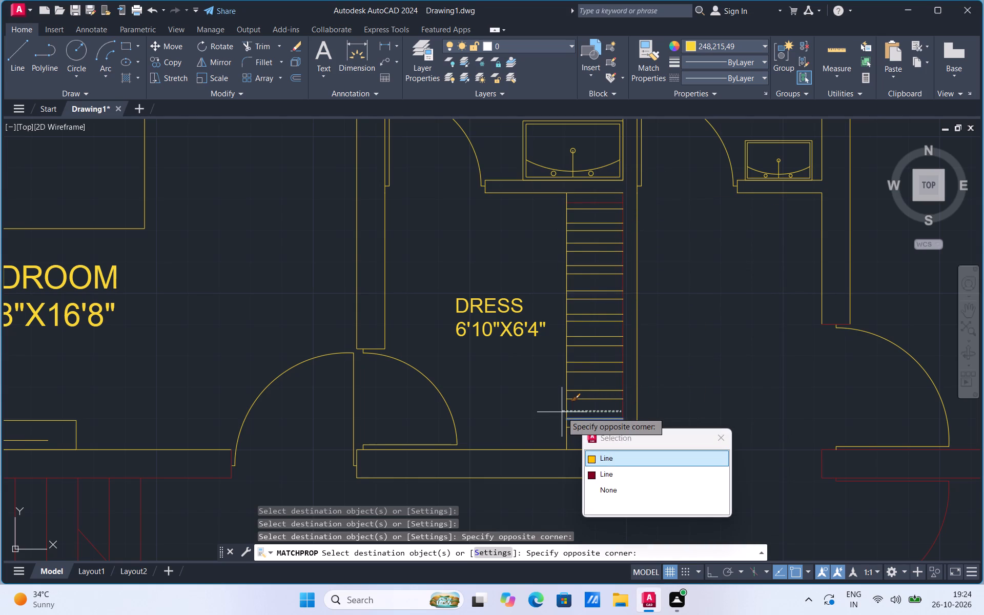
{"action": "left_click", "coordinate": [562, 412]}
{"action": "scroll", "coordinate": [614, 195], "scroll_direction": "up", "scroll_amount": 2}
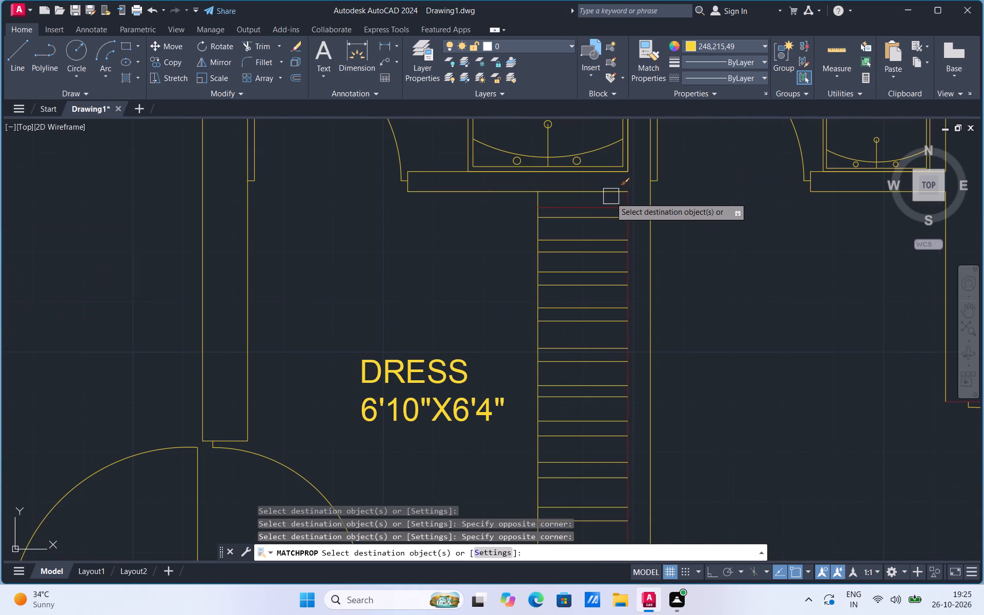
{"action": "left_click", "coordinate": [585, 206]}
{"action": "left_click", "coordinate": [633, 199]}
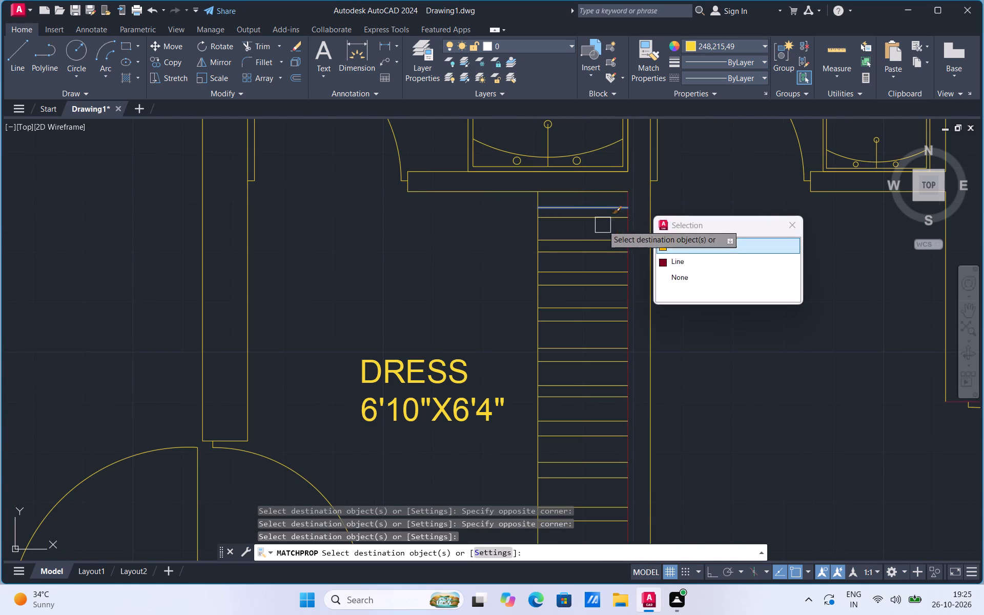
{"action": "scroll", "coordinate": [585, 236], "scroll_direction": "down", "scroll_amount": 3}
{"action": "left_click", "coordinate": [564, 381]}
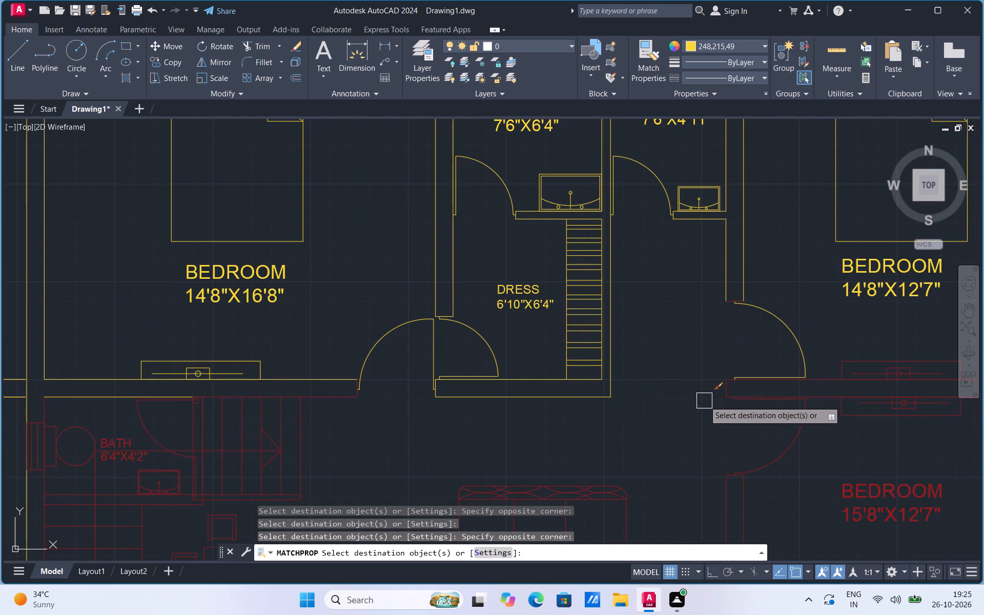
Match the yellow properties onto the wall end line just north of the 14'8"X12'7" bedroom's door.
{"action": "left_click", "coordinate": [719, 391]}
{"action": "scroll", "coordinate": [744, 298], "scroll_direction": "up", "scroll_amount": 3}
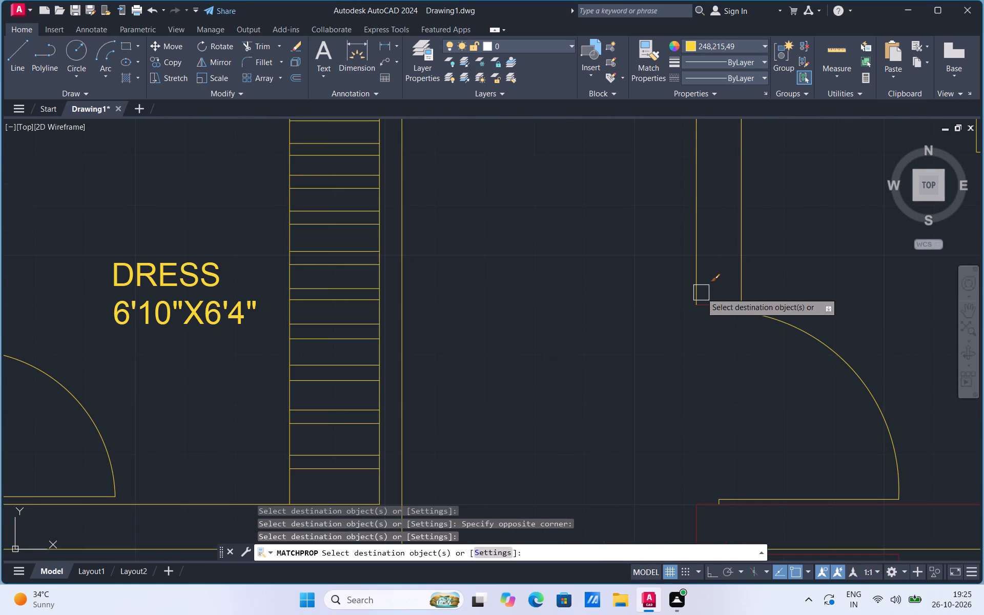
{"action": "left_click", "coordinate": [705, 305]}
Match the yellow properties onto the 6'4"X4'2" bath's label, door, toilet, west wall line and window.
{"action": "scroll", "coordinate": [629, 343], "scroll_direction": "down", "scroll_amount": 3}
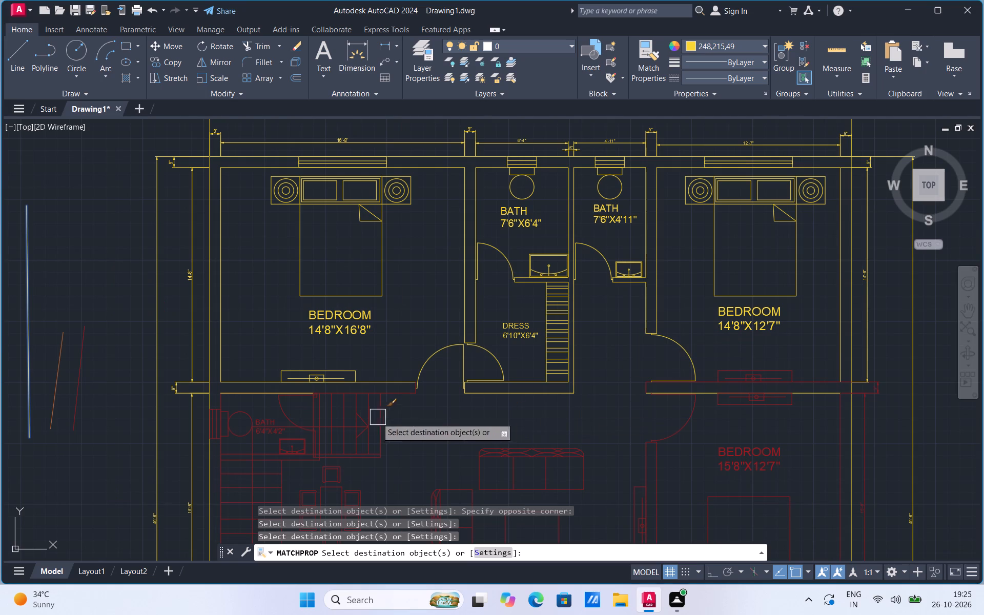
{"action": "scroll", "coordinate": [280, 423], "scroll_direction": "up", "scroll_amount": 3}
{"action": "left_click", "coordinate": [233, 419]}
{"action": "left_click", "coordinate": [280, 369]}
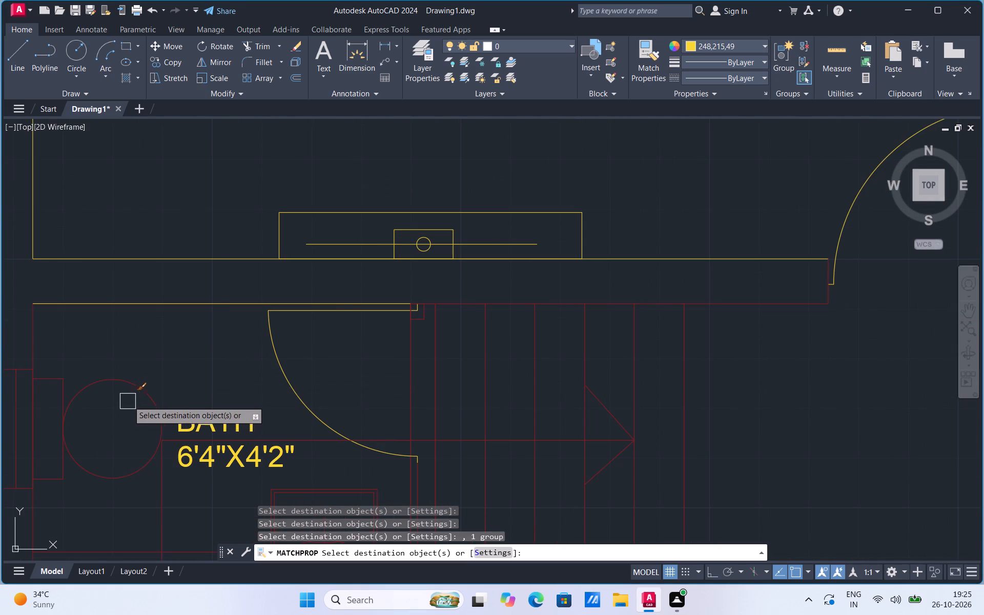
{"action": "left_click", "coordinate": [134, 388]}
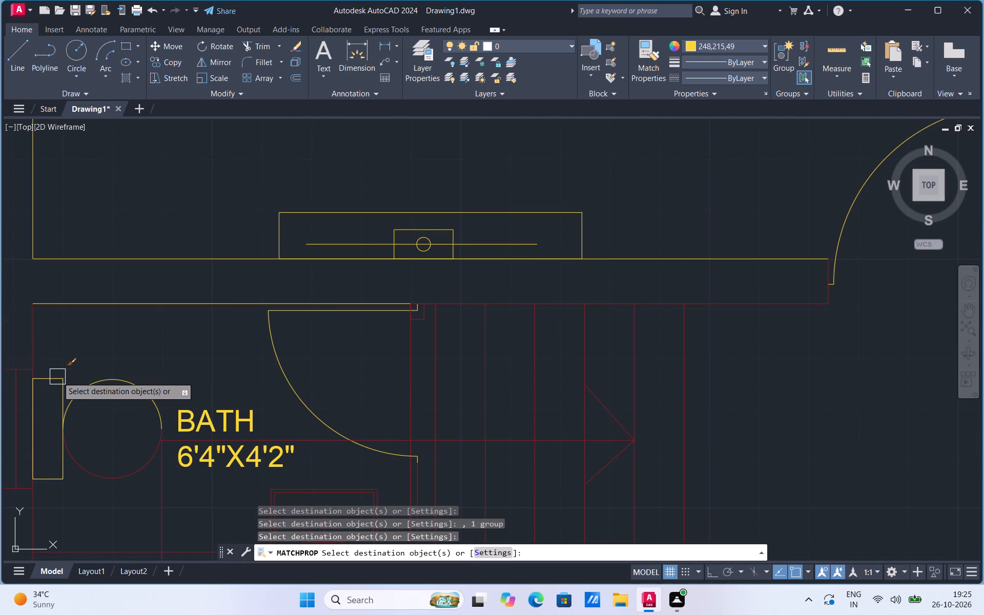
{"action": "left_click_drag", "start_coordinate": [57, 377], "coordinate": [37, 356]}
{"action": "left_click_drag", "start_coordinate": [37, 356], "coordinate": [1, 423]}
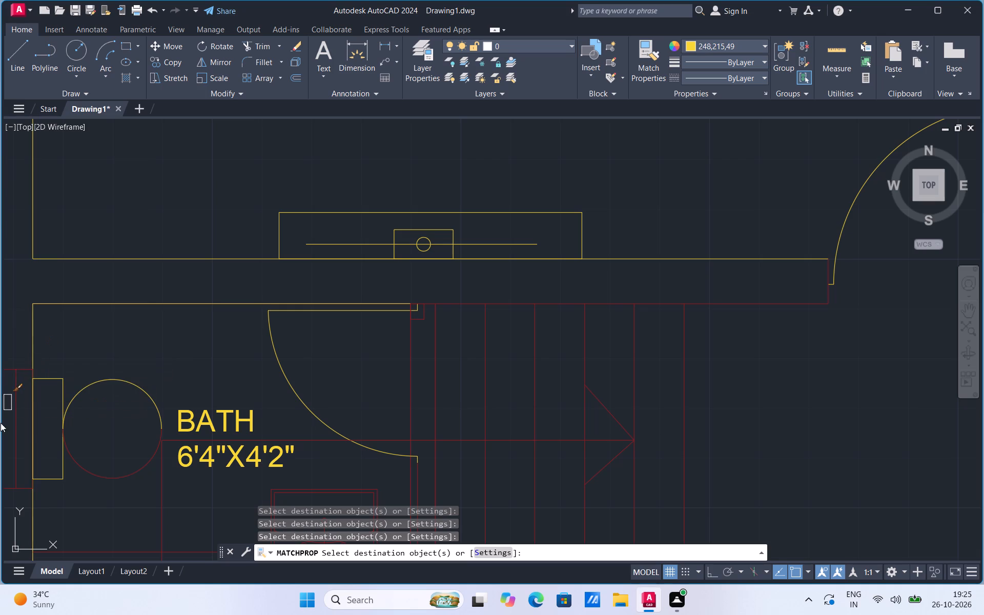
{"action": "left_click_drag", "start_coordinate": [1, 423], "coordinate": [17, 402]}
{"action": "left_click", "coordinate": [17, 402]}
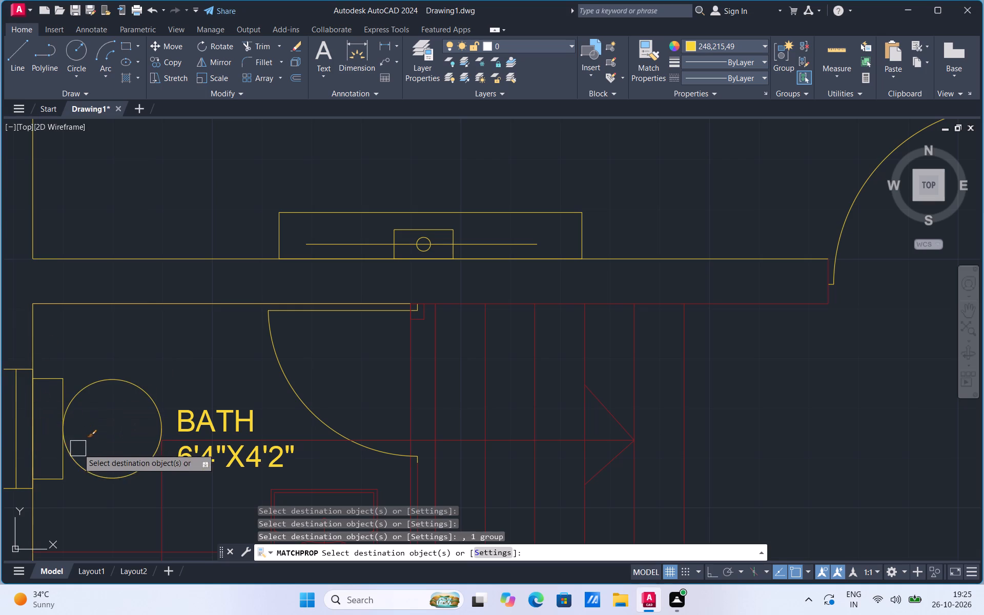
{"action": "left_click_drag", "start_coordinate": [90, 466], "coordinate": [156, 476]}
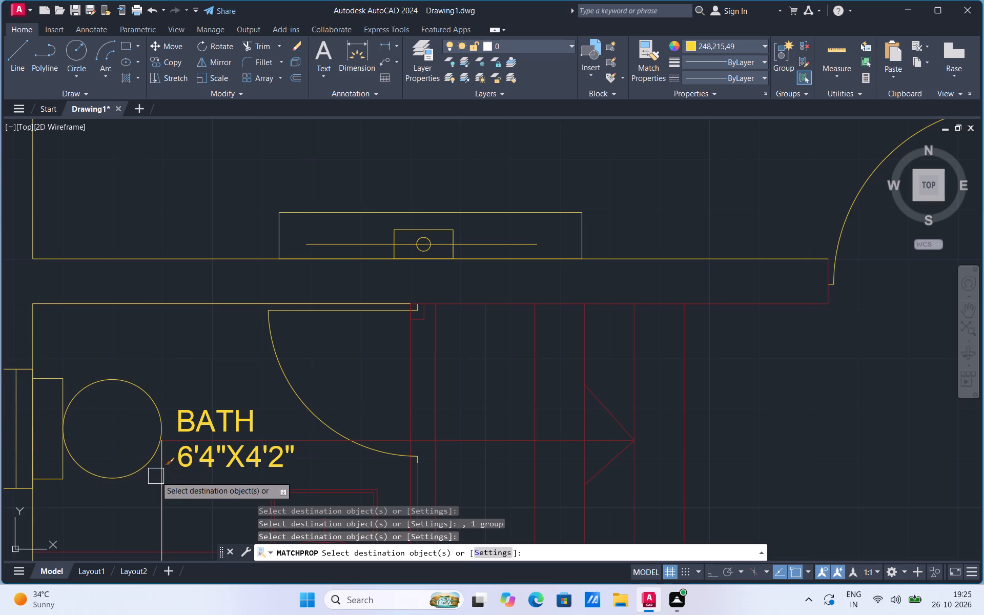
Match the yellow properties onto the angled line crossing the 6'4"X4'2" bath, its east wall line and door jamb, and the wall line above the stairs.
{"action": "left_click", "coordinate": [156, 476]}
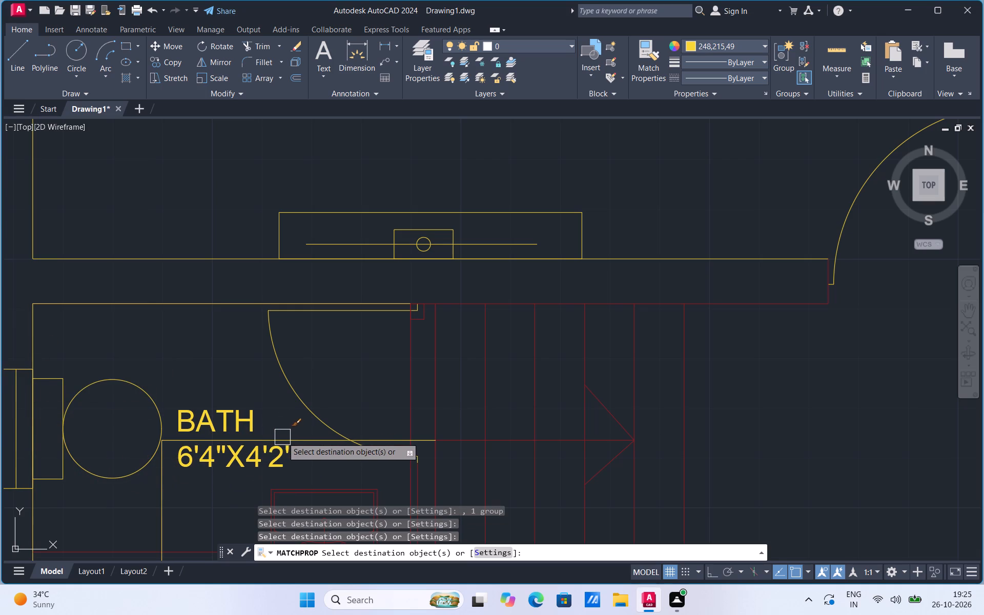
{"action": "left_click", "coordinate": [282, 437]}
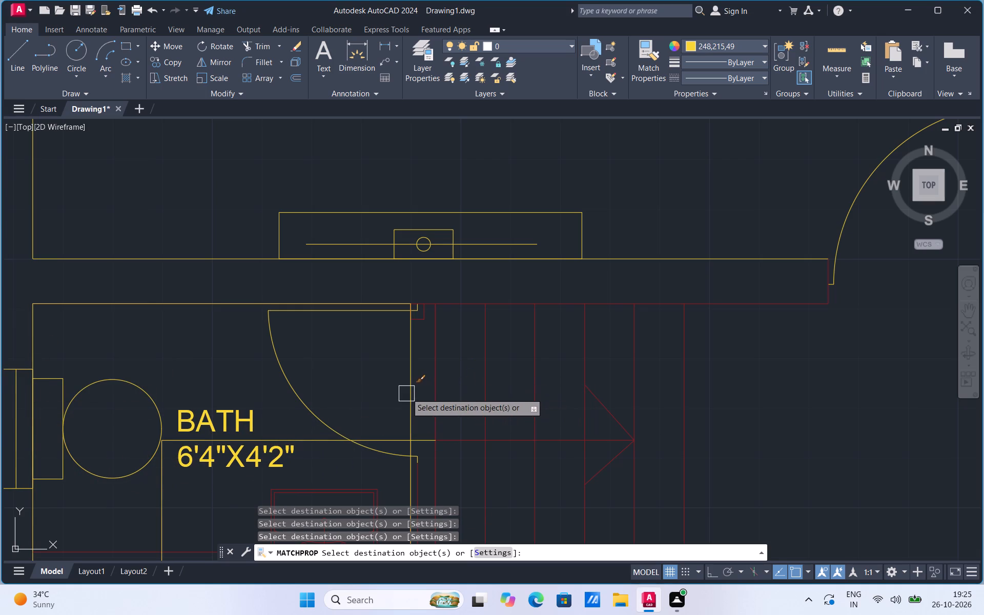
{"action": "left_click_drag", "start_coordinate": [407, 393], "coordinate": [422, 323]}
{"action": "left_click_drag", "start_coordinate": [422, 323], "coordinate": [444, 313]}
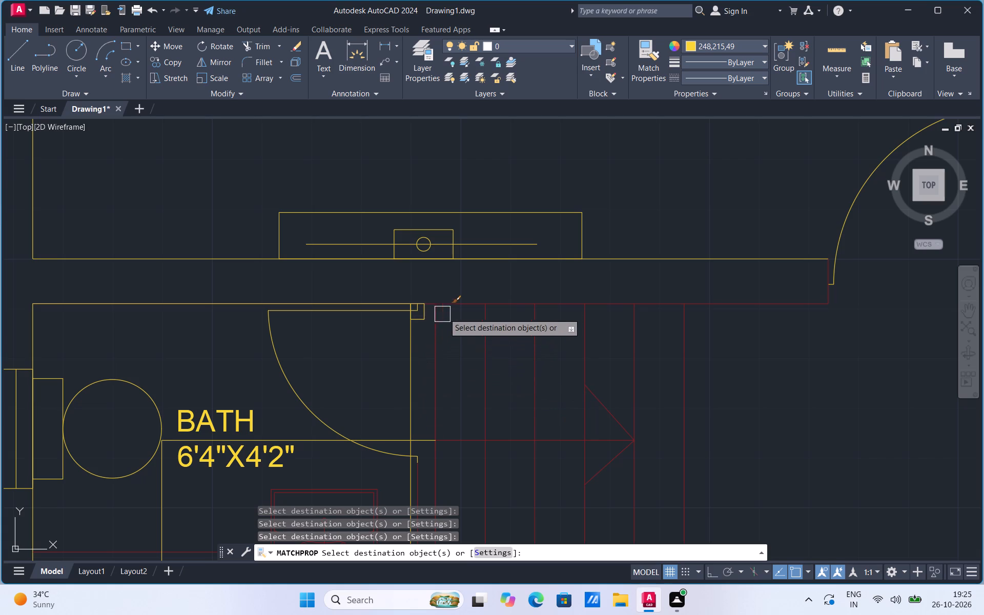
{"action": "left_click_drag", "start_coordinate": [444, 313], "coordinate": [455, 303]}
{"action": "left_click_drag", "start_coordinate": [455, 303], "coordinate": [443, 351]}
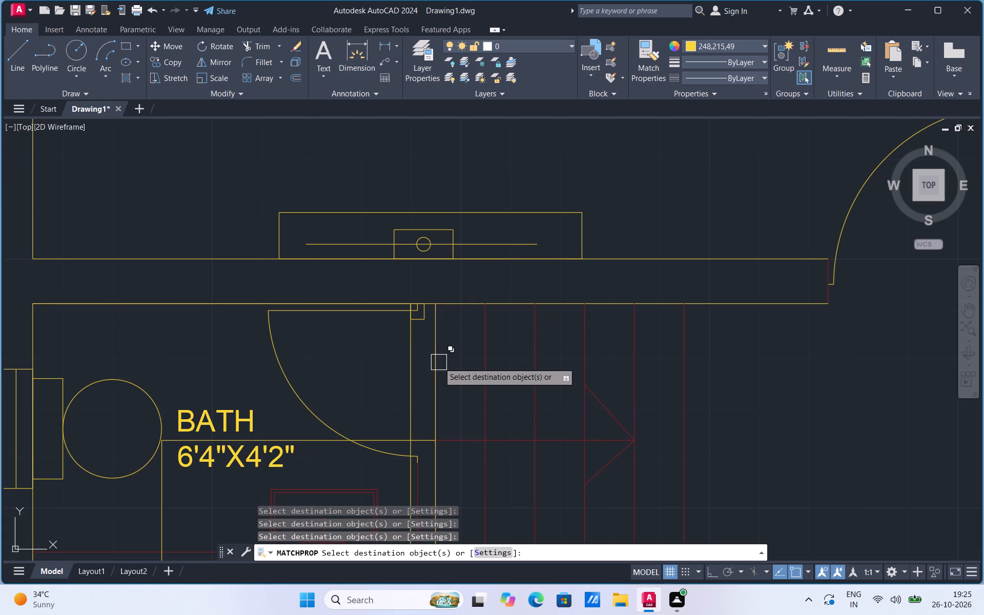
Match the yellow properties onto the stair treads and direction arrow east of the 6'4"X4'2" bath and the end line of the wall above.
{"action": "left_click_drag", "start_coordinate": [439, 362], "coordinate": [493, 362]}
{"action": "left_click", "coordinate": [493, 362]}
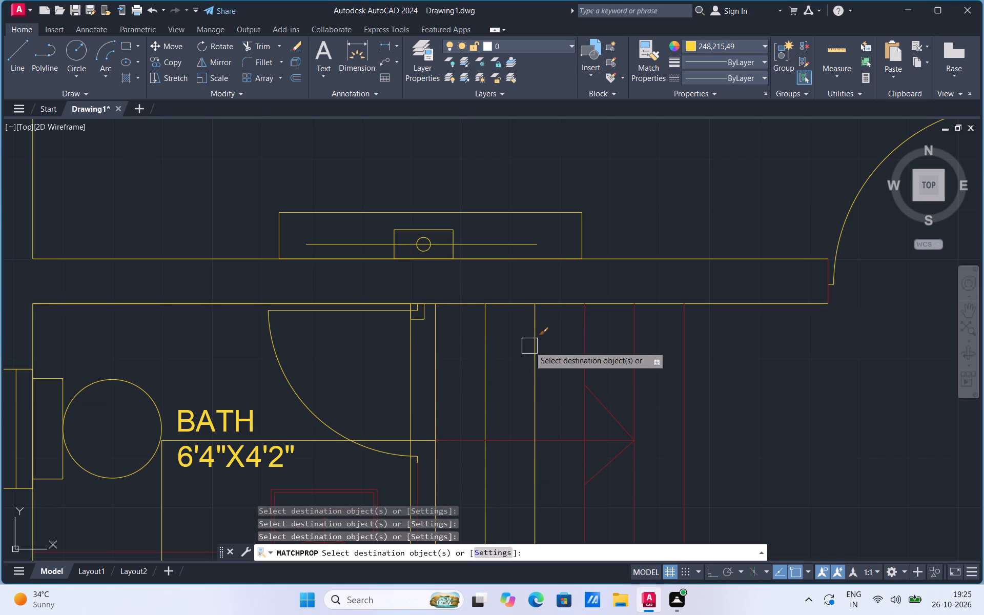
{"action": "left_click_drag", "start_coordinate": [529, 345], "coordinate": [579, 333]}
{"action": "left_click_drag", "start_coordinate": [579, 333], "coordinate": [630, 324]}
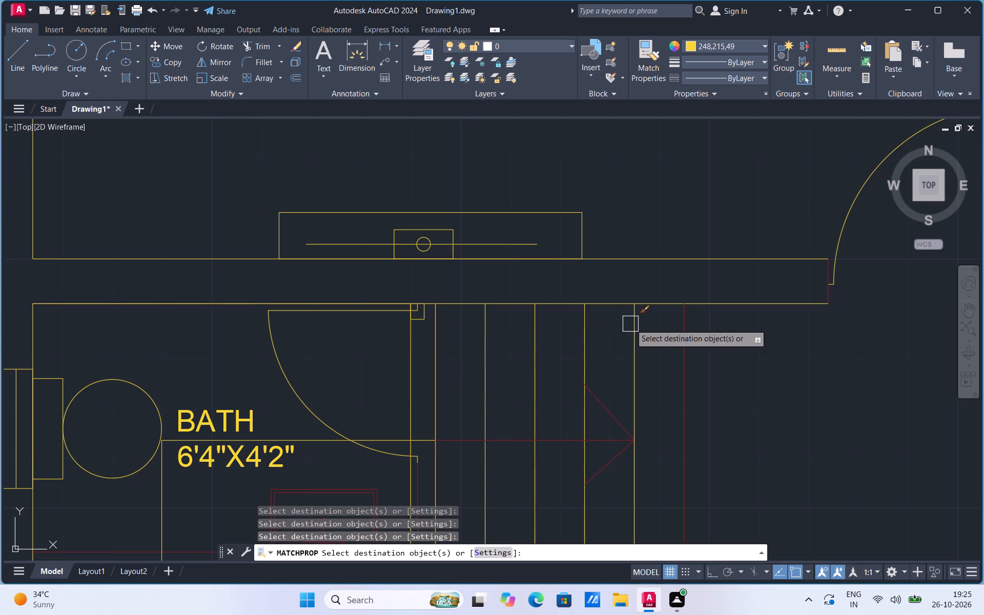
{"action": "left_click_drag", "start_coordinate": [630, 324], "coordinate": [630, 323]}
{"action": "left_click_drag", "start_coordinate": [630, 323], "coordinate": [684, 331]}
{"action": "left_click", "coordinate": [684, 331]}
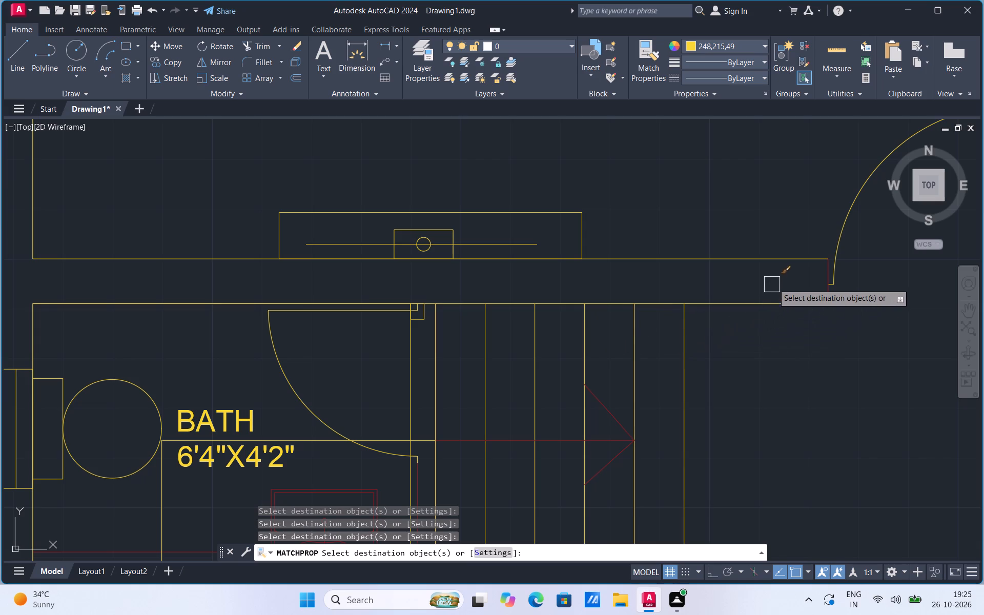
{"action": "left_click_drag", "start_coordinate": [823, 271], "coordinate": [728, 332]}
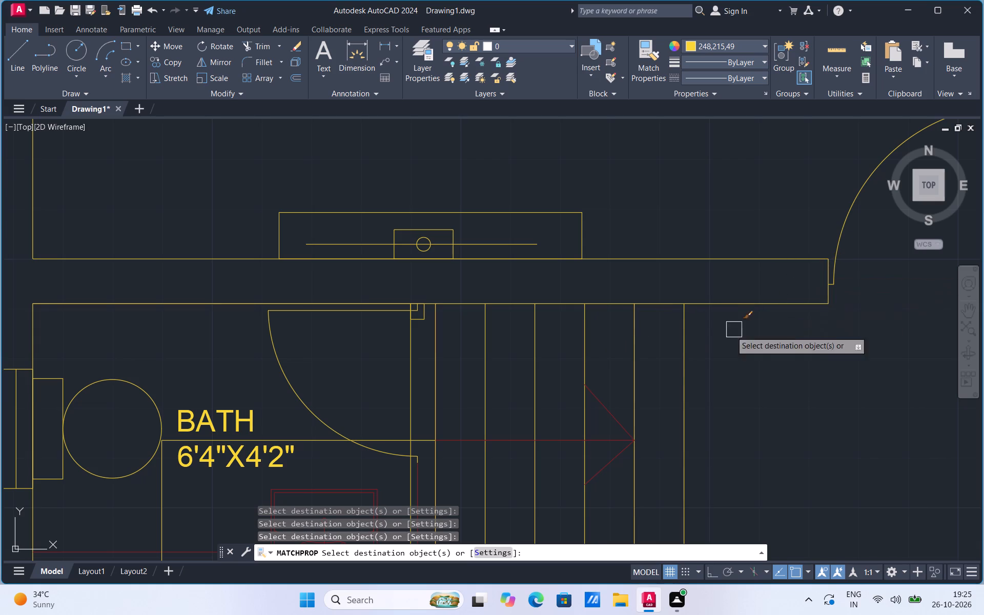
{"action": "left_click_drag", "start_coordinate": [728, 332], "coordinate": [615, 417]}
{"action": "left_click_drag", "start_coordinate": [615, 417], "coordinate": [598, 497]}
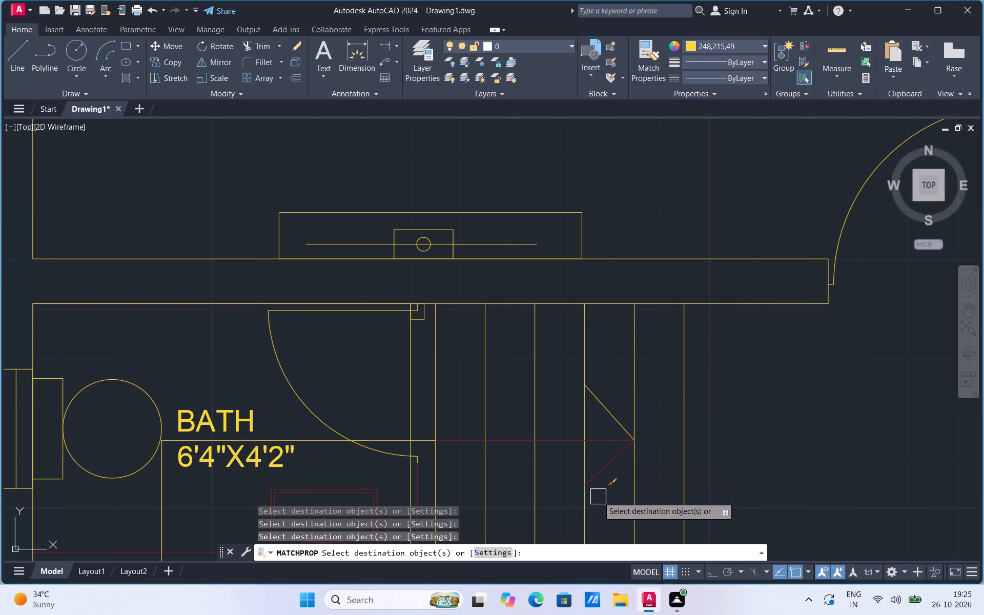
{"action": "left_click_drag", "start_coordinate": [598, 497], "coordinate": [602, 471]}
{"action": "left_click_drag", "start_coordinate": [602, 471], "coordinate": [602, 440]}
{"action": "left_click_drag", "start_coordinate": [602, 440], "coordinate": [424, 477]}
Match the yellow properties onto the door jamb line and washbasin of the 6'4"X4'2" bath.
{"action": "left_click_drag", "start_coordinate": [424, 477], "coordinate": [422, 477]}
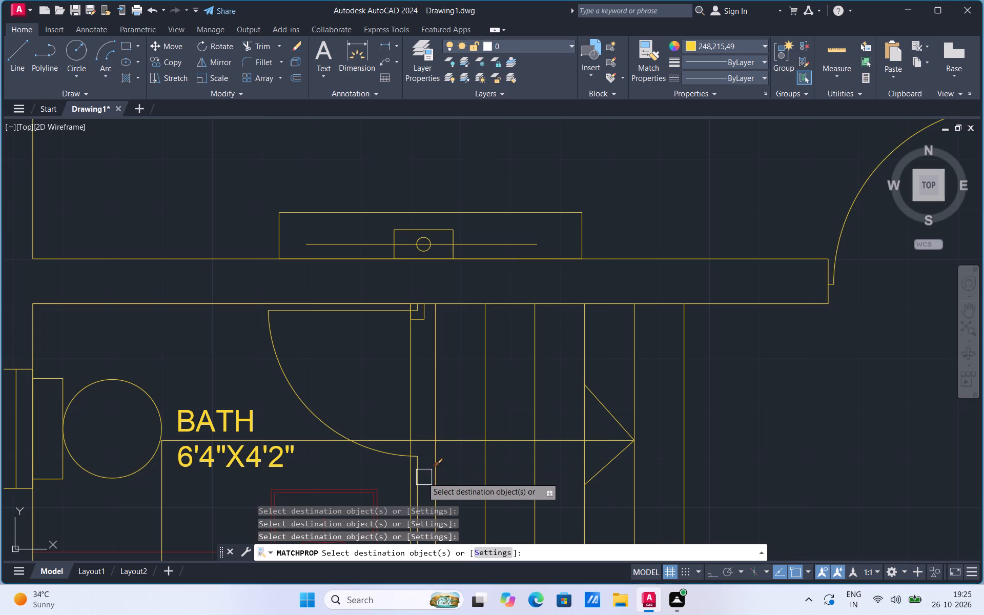
{"action": "left_click_drag", "start_coordinate": [422, 477], "coordinate": [370, 482]}
{"action": "left_click", "coordinate": [370, 482]}
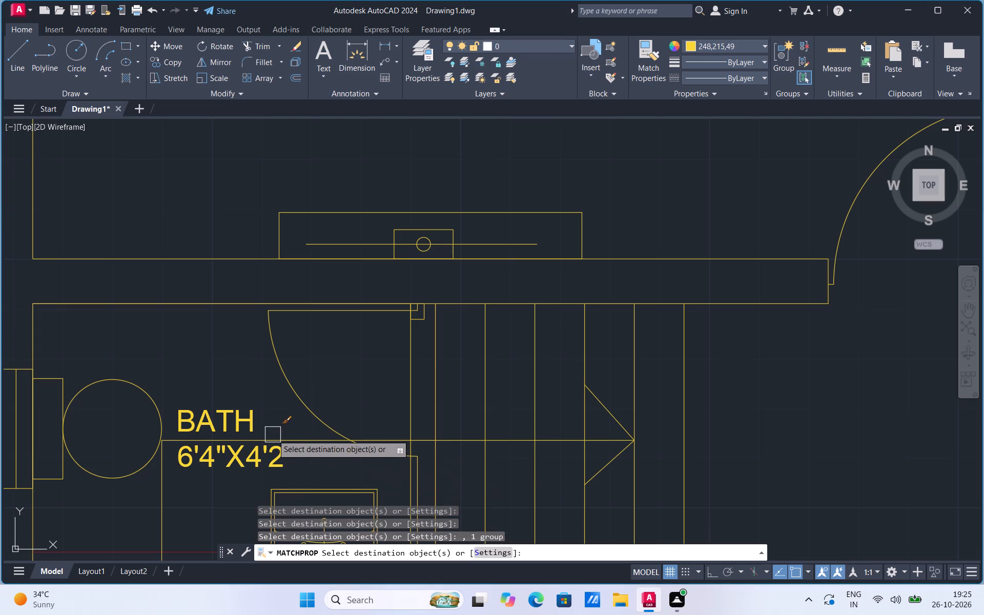
Match the yellow properties onto the dining table and its six chairs south of the 6'4"X4'2" bath.
{"action": "scroll", "coordinate": [356, 342], "scroll_direction": "down", "scroll_amount": 3}
{"action": "scroll", "coordinate": [321, 433], "scroll_direction": "up", "scroll_amount": 2}
{"action": "scroll", "coordinate": [363, 374], "scroll_direction": "down", "scroll_amount": 2}
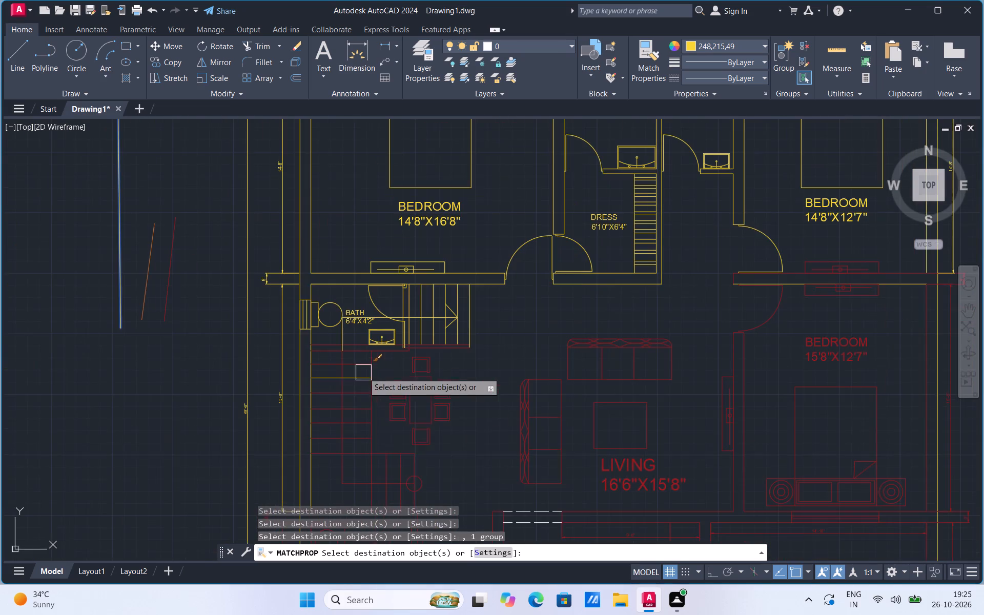
{"action": "scroll", "coordinate": [394, 459], "scroll_direction": "down", "scroll_amount": 1}
{"action": "scroll", "coordinate": [392, 471], "scroll_direction": "up", "scroll_amount": 2}
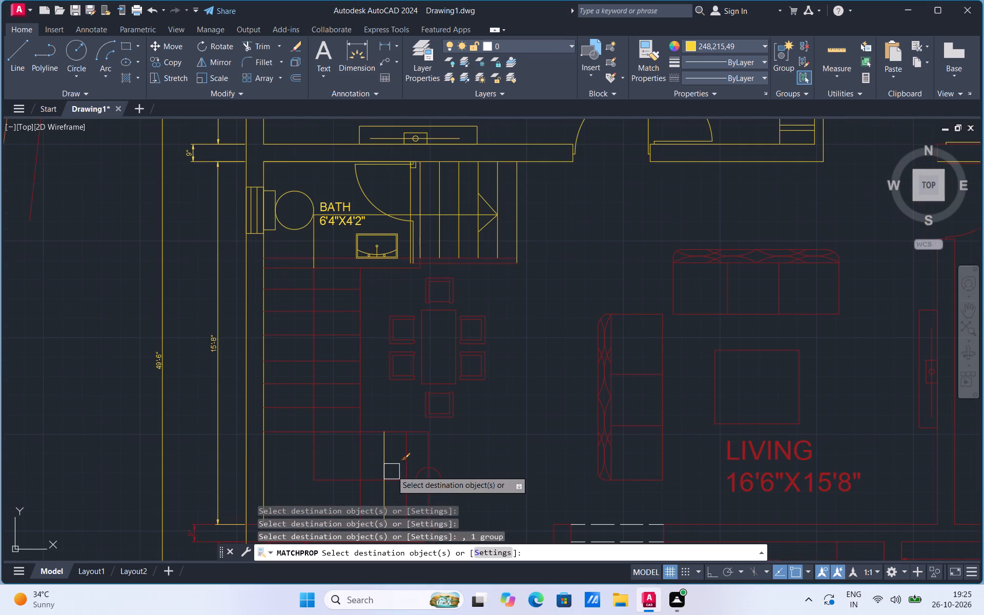
{"action": "left_click_drag", "start_coordinate": [397, 367], "coordinate": [394, 331]}
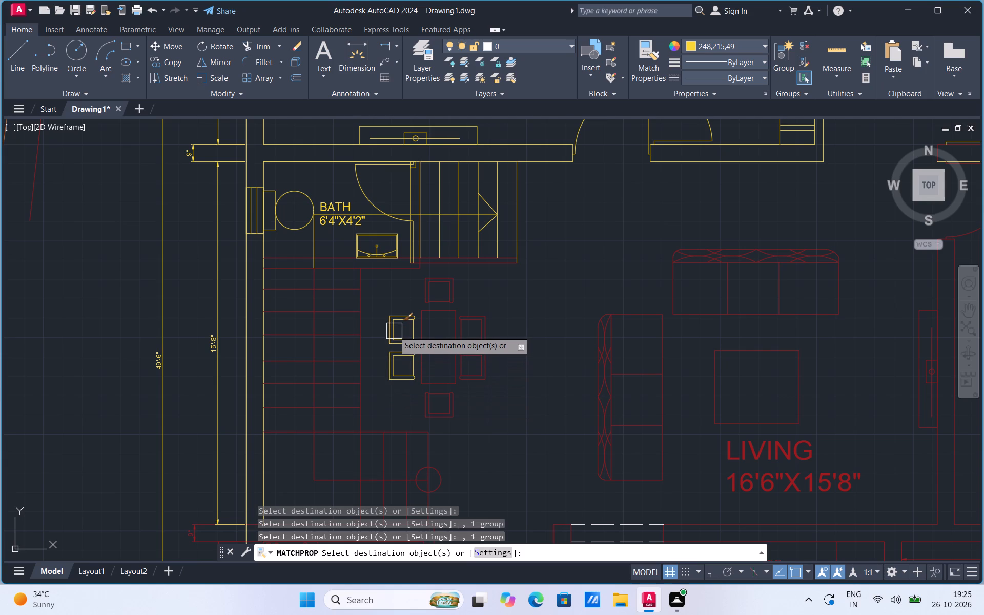
{"action": "left_click", "coordinate": [394, 331]}
{"action": "left_click_drag", "start_coordinate": [420, 294], "coordinate": [424, 308]}
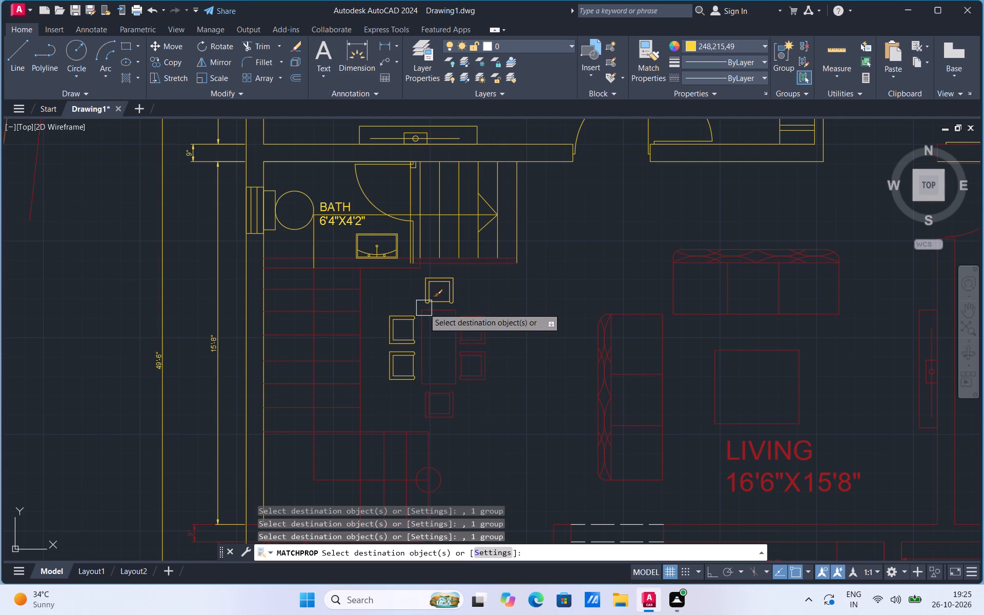
{"action": "left_click_drag", "start_coordinate": [424, 308], "coordinate": [435, 313]}
{"action": "left_click_drag", "start_coordinate": [435, 313], "coordinate": [465, 314]}
{"action": "left_click_drag", "start_coordinate": [465, 314], "coordinate": [479, 357]}
{"action": "left_click_drag", "start_coordinate": [479, 357], "coordinate": [451, 401]}
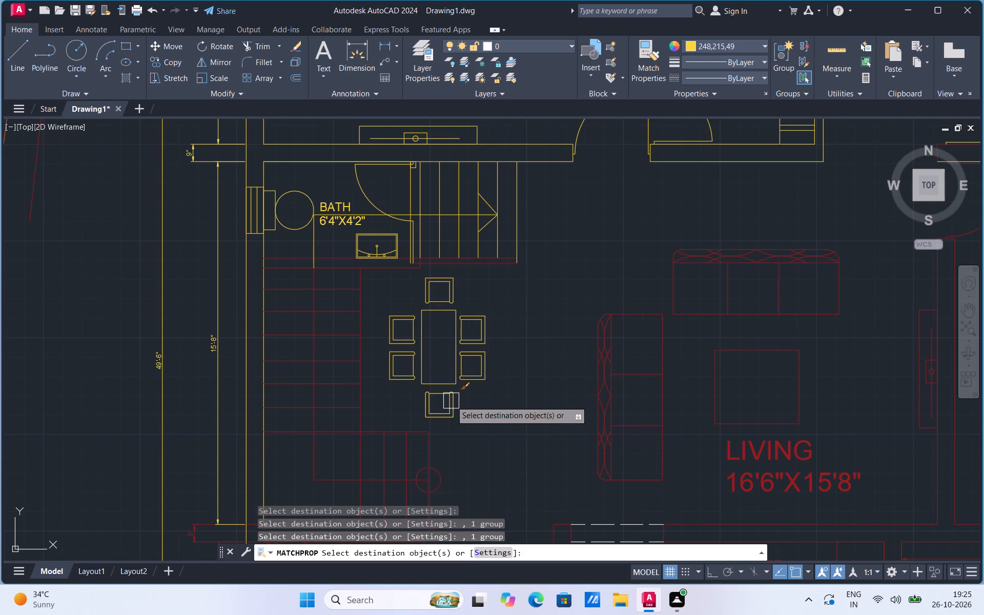
{"action": "left_click_drag", "start_coordinate": [451, 401], "coordinate": [363, 347]}
Match the yellow properties onto the 6'4"X4'2" bath's south wall lines and the west stair flight's edge, treads and centre line.
{"action": "left_click_drag", "start_coordinate": [363, 347], "coordinate": [384, 296]}
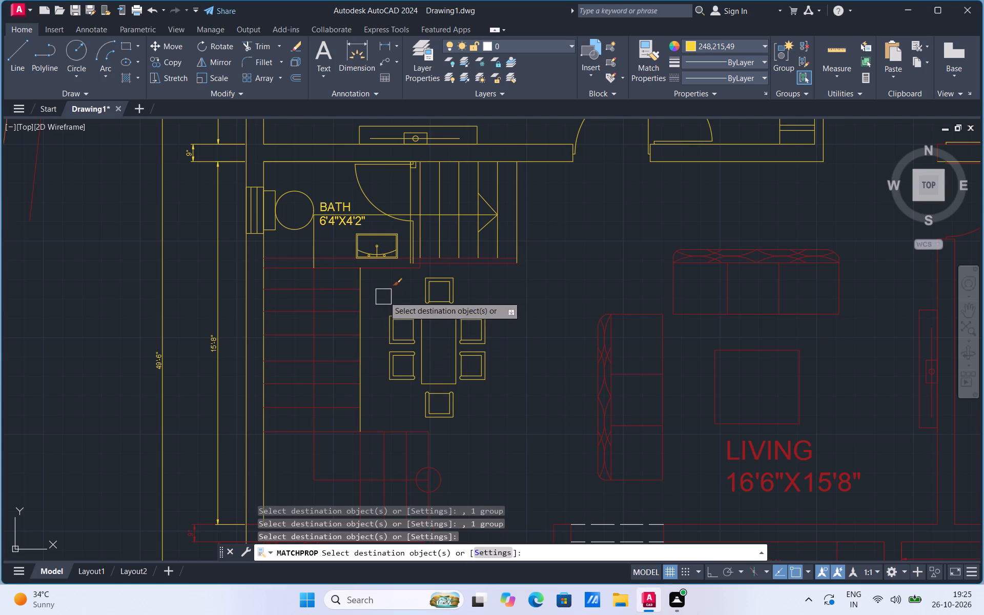
{"action": "left_click_drag", "start_coordinate": [384, 296], "coordinate": [385, 271]}
{"action": "left_click_drag", "start_coordinate": [385, 271], "coordinate": [330, 254]}
{"action": "left_click_drag", "start_coordinate": [330, 254], "coordinate": [336, 297]}
{"action": "left_click_drag", "start_coordinate": [336, 284], "coordinate": [334, 300]}
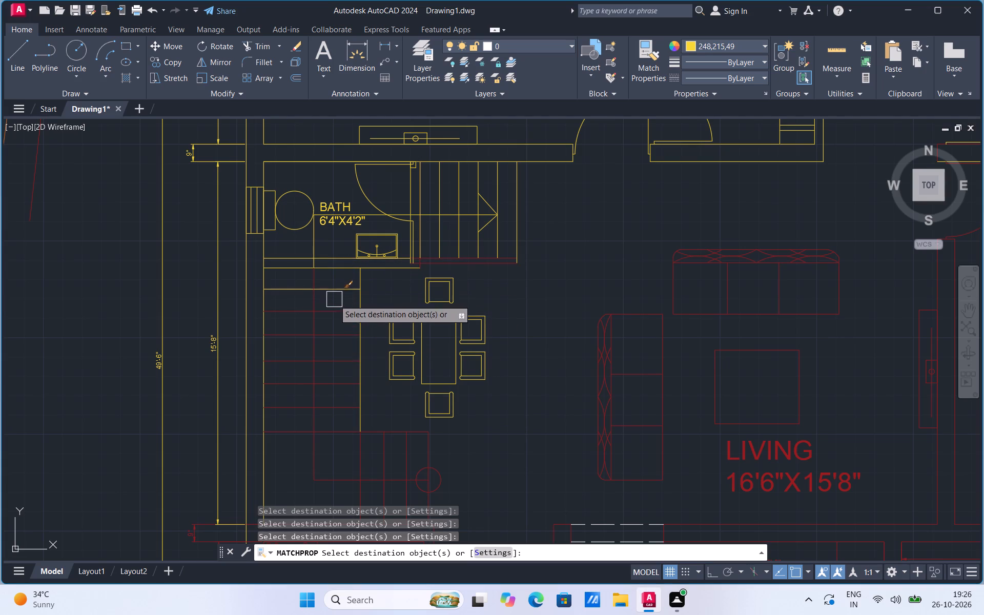
{"action": "left_click_drag", "start_coordinate": [334, 300], "coordinate": [334, 311]}
{"action": "left_click_drag", "start_coordinate": [334, 311], "coordinate": [334, 330]}
{"action": "left_click_drag", "start_coordinate": [334, 330], "coordinate": [336, 357]}
{"action": "left_click_drag", "start_coordinate": [336, 357], "coordinate": [336, 412]}
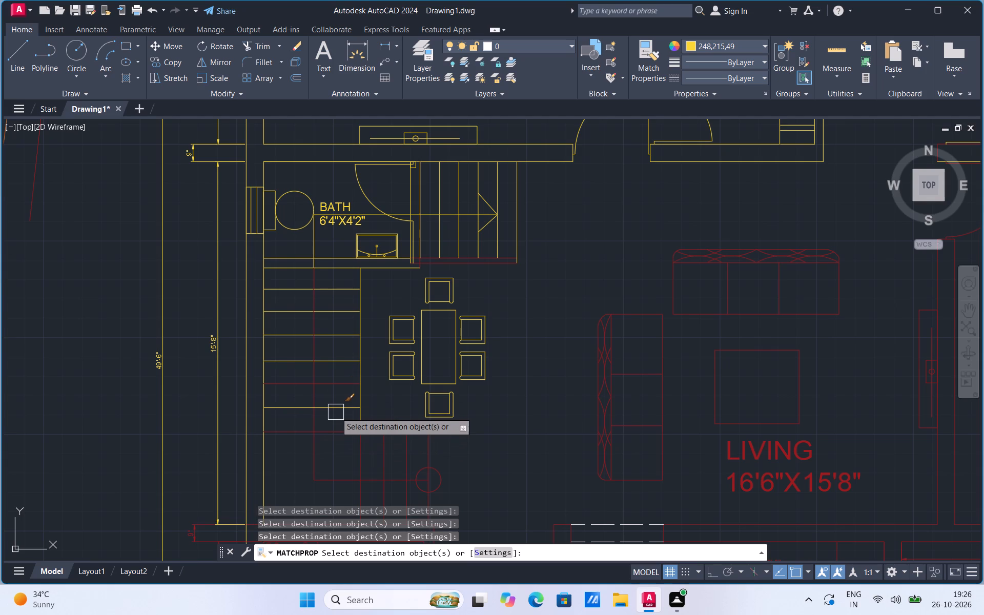
{"action": "left_click", "coordinate": [336, 412]}
{"action": "left_click_drag", "start_coordinate": [339, 386], "coordinate": [319, 394]}
{"action": "left_click_drag", "start_coordinate": [319, 394], "coordinate": [331, 429]}
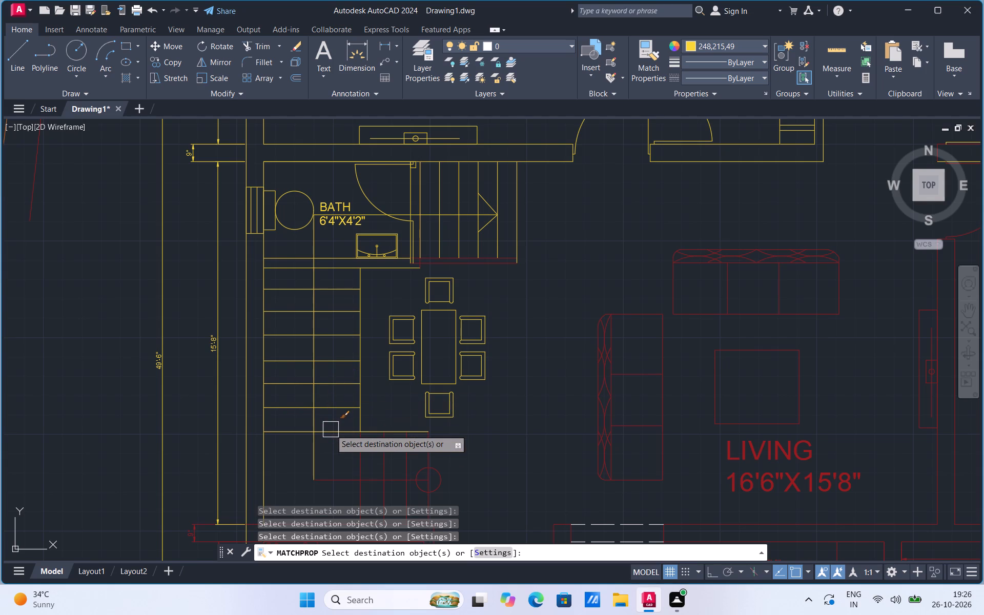
{"action": "left_click_drag", "start_coordinate": [331, 429], "coordinate": [331, 430]}
{"action": "left_click", "coordinate": [331, 430]}
Match the yellow properties onto the lower stair flight's walking line, treads and end circle southwest of the dining table.
{"action": "left_click_drag", "start_coordinate": [346, 478], "coordinate": [361, 457]}
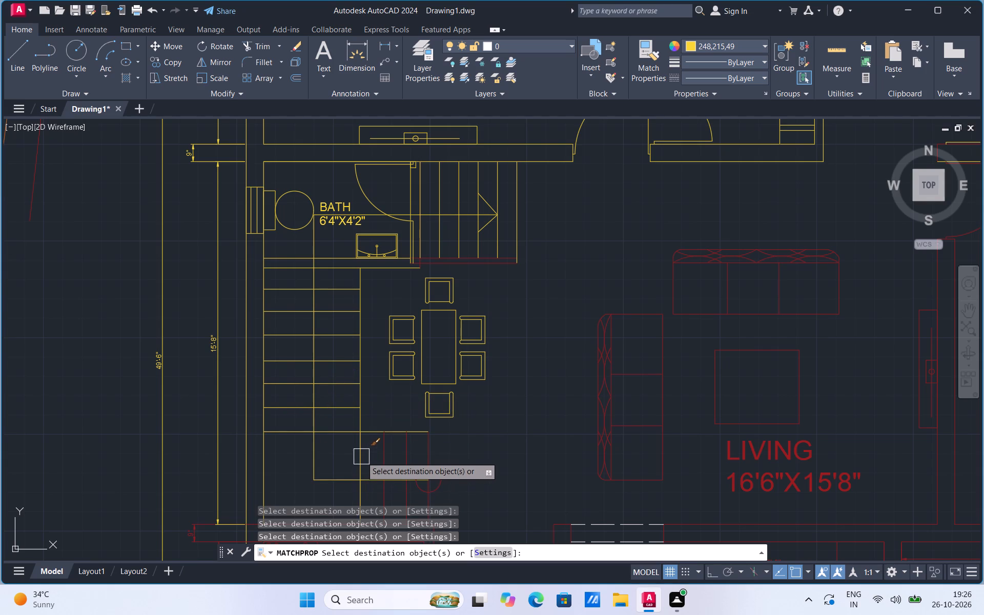
{"action": "left_click_drag", "start_coordinate": [361, 457], "coordinate": [361, 456]}
{"action": "left_click_drag", "start_coordinate": [361, 456], "coordinate": [381, 449]}
{"action": "left_click_drag", "start_coordinate": [381, 449], "coordinate": [402, 446]}
{"action": "left_click_drag", "start_coordinate": [402, 446], "coordinate": [423, 444]}
{"action": "left_click_drag", "start_coordinate": [423, 444], "coordinate": [442, 478]}
{"action": "left_click", "coordinate": [442, 478]}
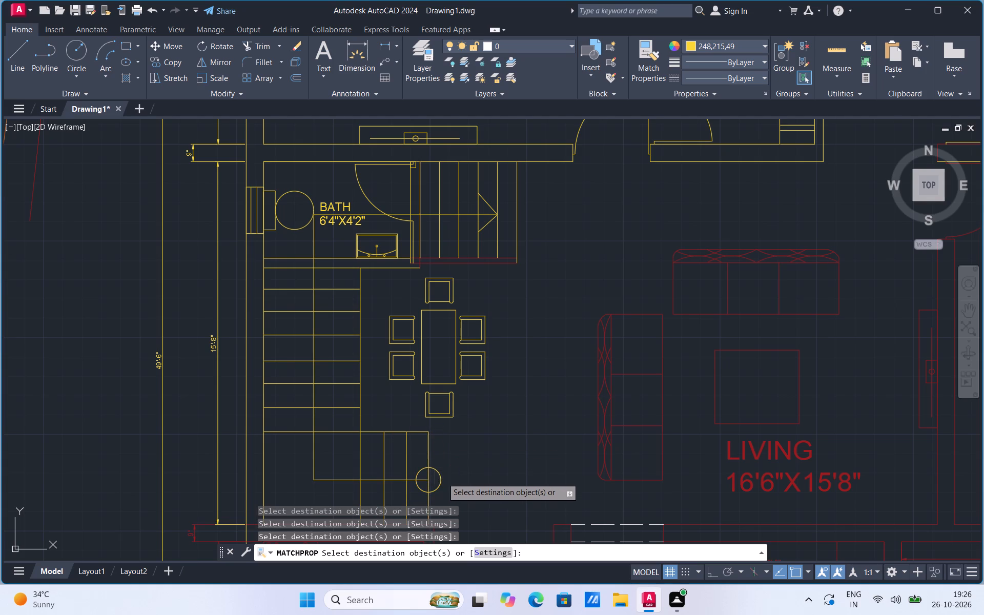
Match the yellow properties onto the line closing the south side of the stairs beside the 6'4"X4'2" bath.
{"action": "left_click_drag", "start_coordinate": [449, 253], "coordinate": [449, 264]}
{"action": "left_click", "coordinate": [449, 264]}
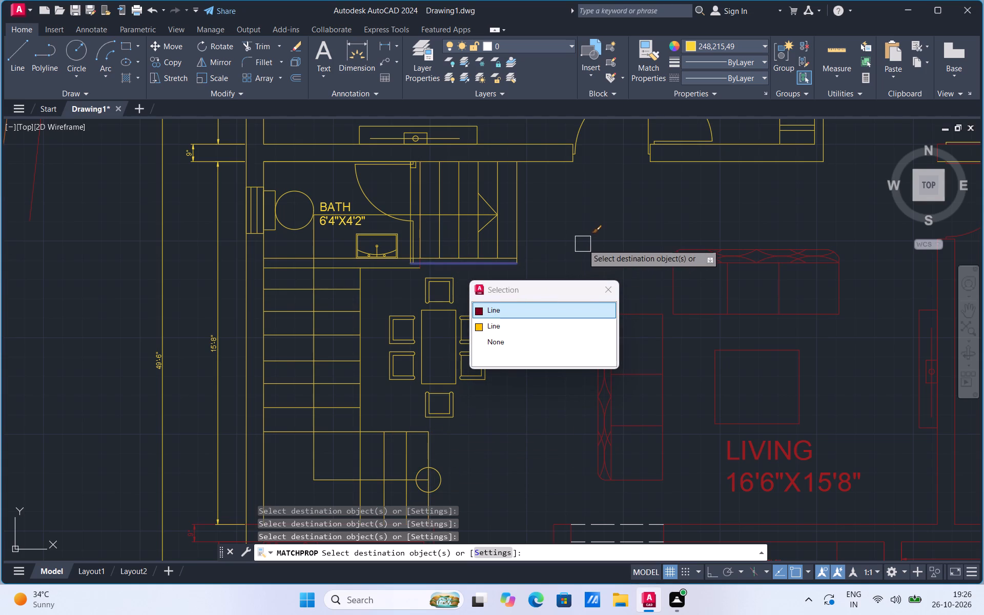
Match the yellow properties onto both sofas, the centre table and the LIVING 16'6"X15'8" label.
{"action": "left_click_drag", "start_coordinate": [678, 301], "coordinate": [647, 317]}
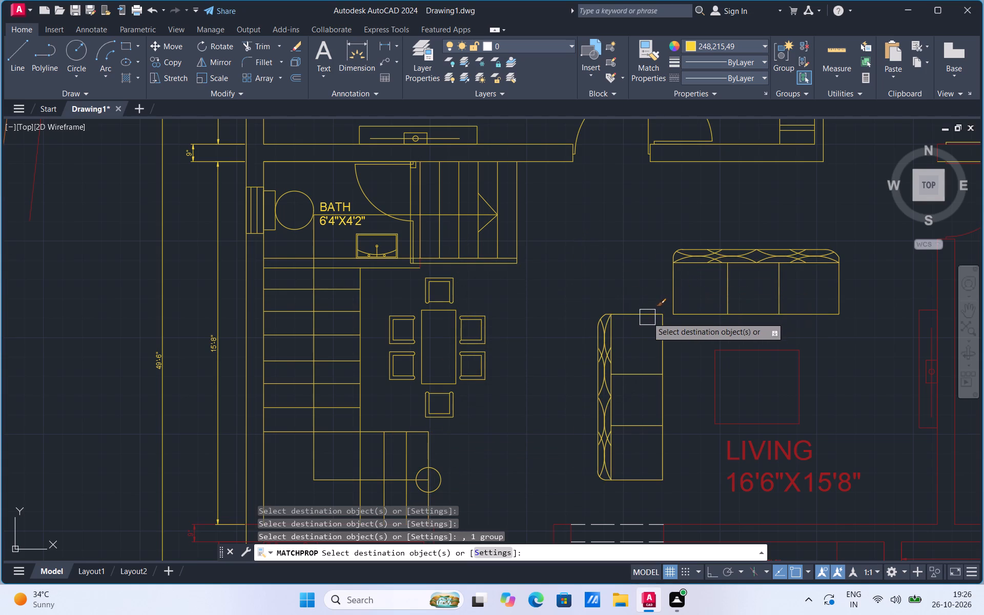
{"action": "left_click_drag", "start_coordinate": [647, 317], "coordinate": [710, 354]}
{"action": "left_click_drag", "start_coordinate": [710, 354], "coordinate": [793, 470]}
{"action": "left_click", "coordinate": [793, 470]}
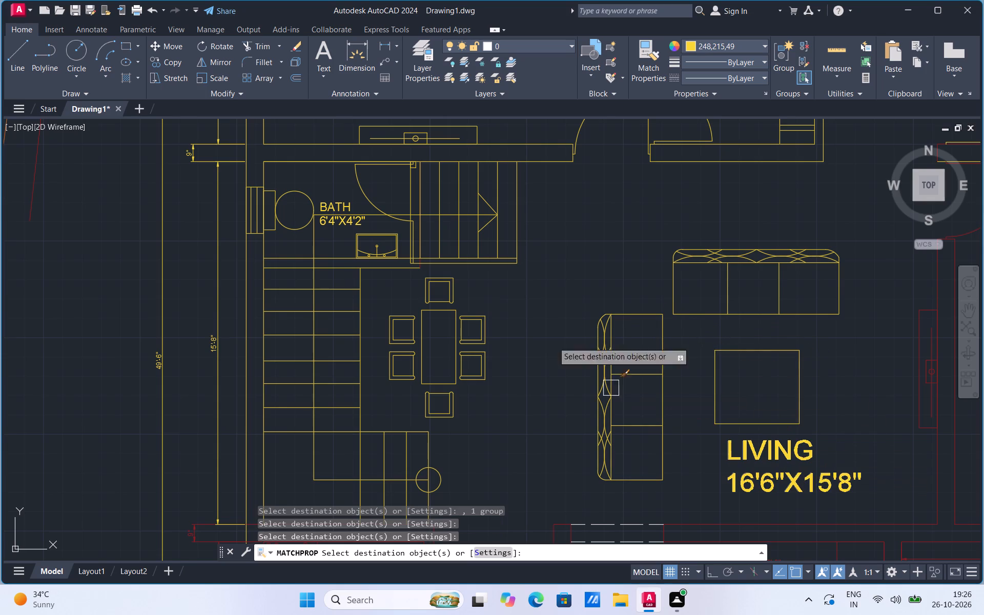
Match the yellow properties onto the remaining vertical line between the 6'4"X4'2" bath and the adjoining stairs.
{"action": "scroll", "coordinate": [398, 248], "scroll_direction": "up", "scroll_amount": 2}
{"action": "scroll", "coordinate": [453, 279], "scroll_direction": "up", "scroll_amount": 3}
{"action": "left_click", "coordinate": [450, 279]}
Match the yellow properties onto the 15'8"X12'7" bedroom's label, north wall line, door and west wall lines, and the living room's TV unit.
{"action": "scroll", "coordinate": [448, 373], "scroll_direction": "down", "scroll_amount": 2}
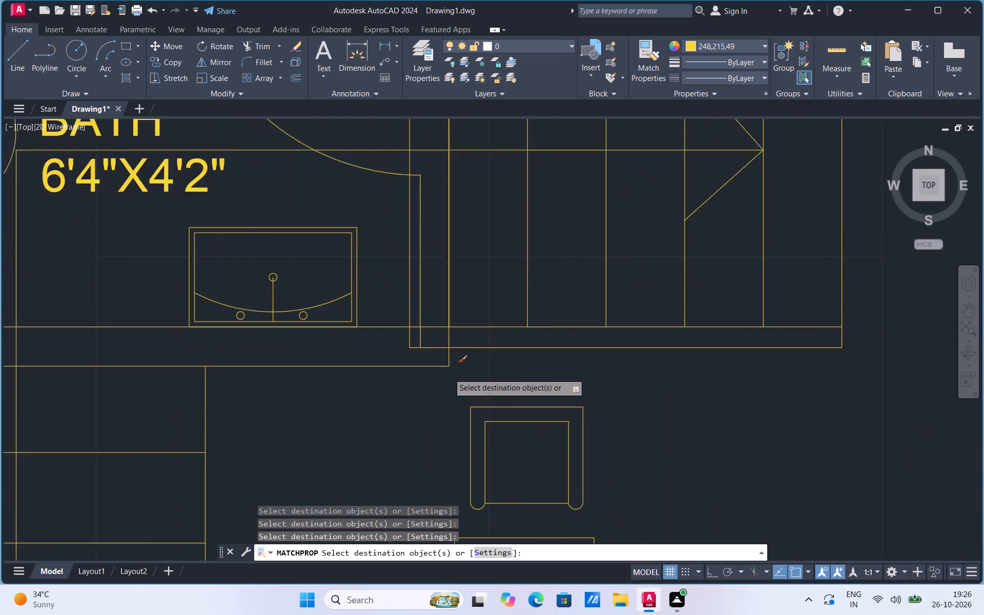
{"action": "scroll", "coordinate": [448, 373], "scroll_direction": "down", "scroll_amount": 4}
{"action": "scroll", "coordinate": [471, 326], "scroll_direction": "down", "scroll_amount": 2}
{"action": "scroll", "coordinate": [637, 377], "scroll_direction": "up", "scroll_amount": 2}
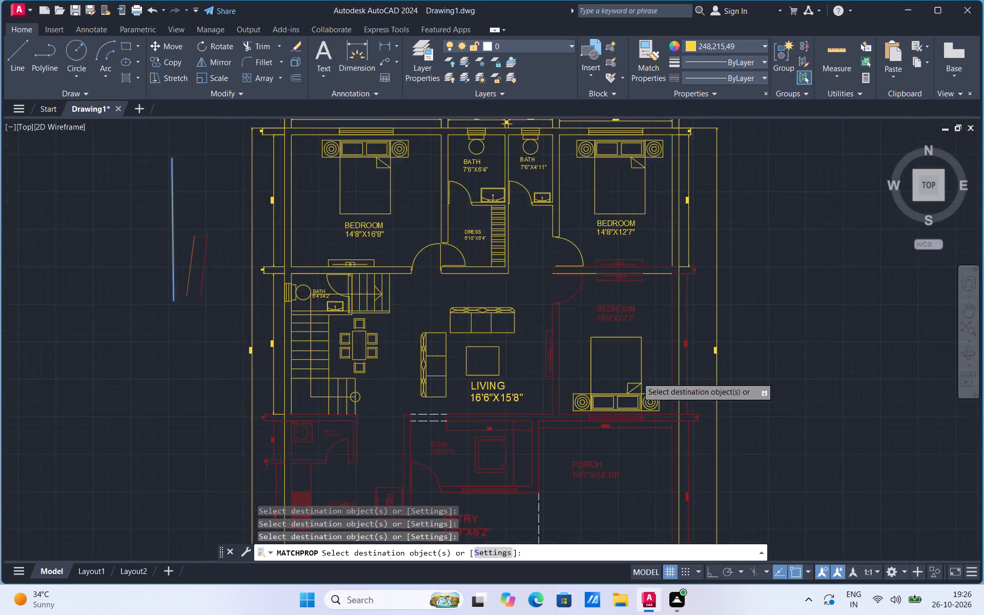
{"action": "left_click", "coordinate": [628, 319]}
{"action": "left_click", "coordinate": [624, 278]}
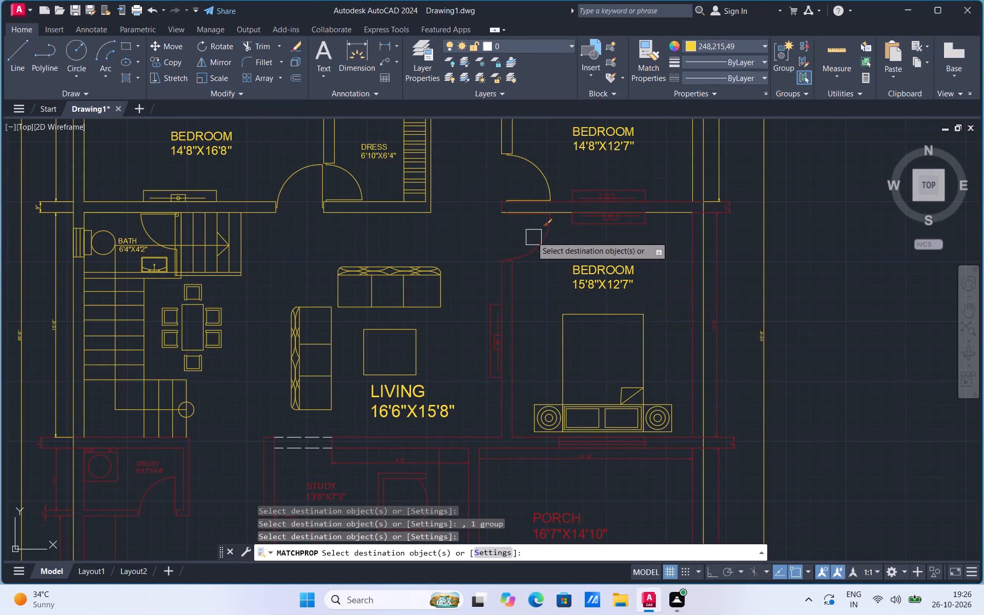
{"action": "left_click", "coordinate": [529, 235]}
{"action": "left_click", "coordinate": [509, 293]}
{"action": "left_click", "coordinate": [495, 282]}
{"action": "left_click", "coordinate": [490, 307]}
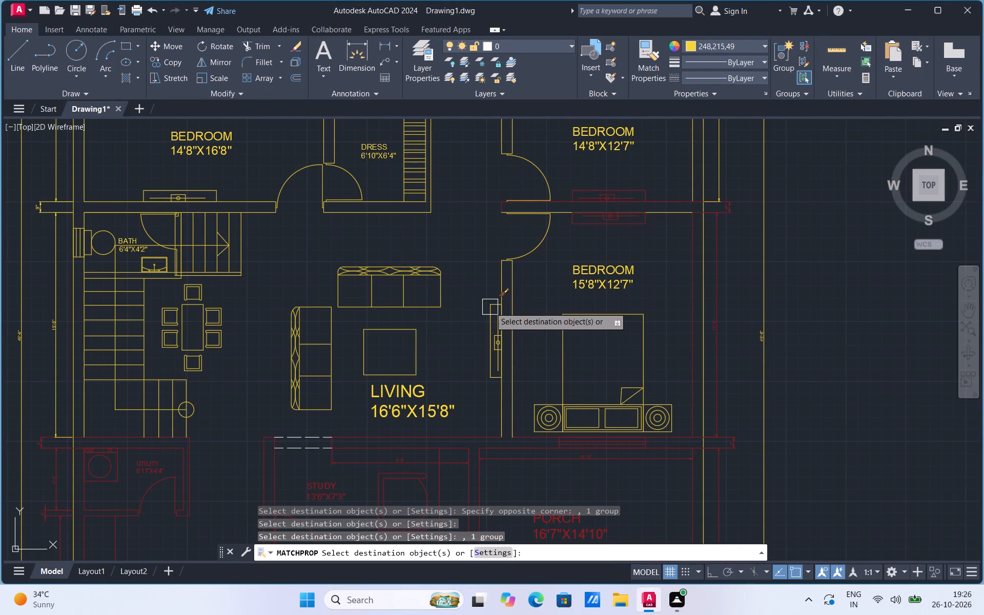
Match the yellow properties onto the west end of the wall between the two east bedrooms' doors.
{"action": "scroll", "coordinate": [508, 199], "scroll_direction": "up", "scroll_amount": 3}
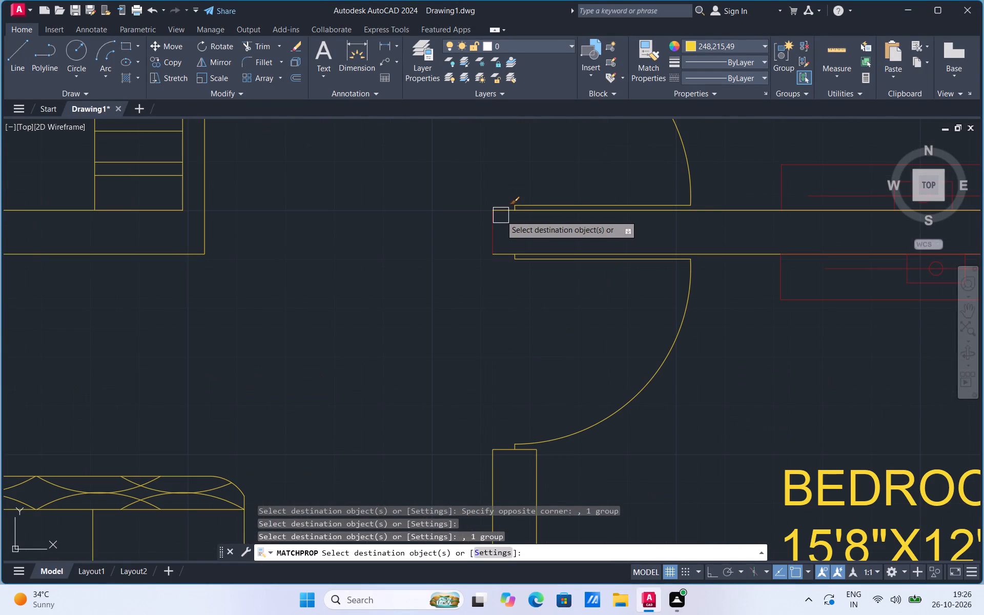
{"action": "left_click", "coordinate": [501, 215]}
{"action": "left_click", "coordinate": [498, 227]}
Match the yellow properties onto both TV units between the east bedrooms, the adjacent 9" and 15'-8" dimensions, and the lower bedroom's east wall line.
{"action": "scroll", "coordinate": [447, 302], "scroll_direction": "down", "scroll_amount": 2}
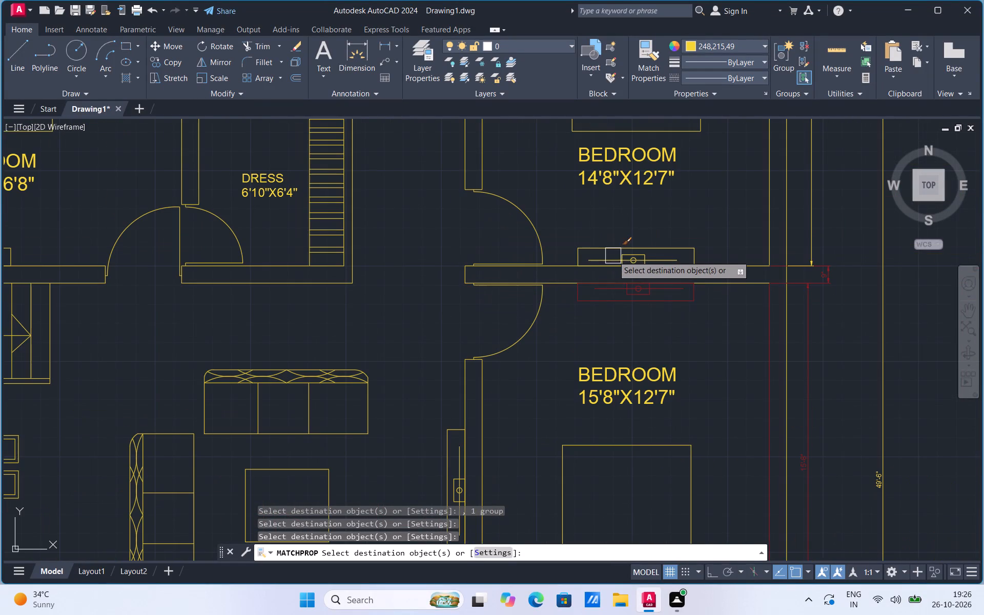
{"action": "left_click", "coordinate": [613, 256]}
{"action": "left_click", "coordinate": [614, 290]}
{"action": "left_click", "coordinate": [821, 274]}
{"action": "left_click", "coordinate": [812, 299]}
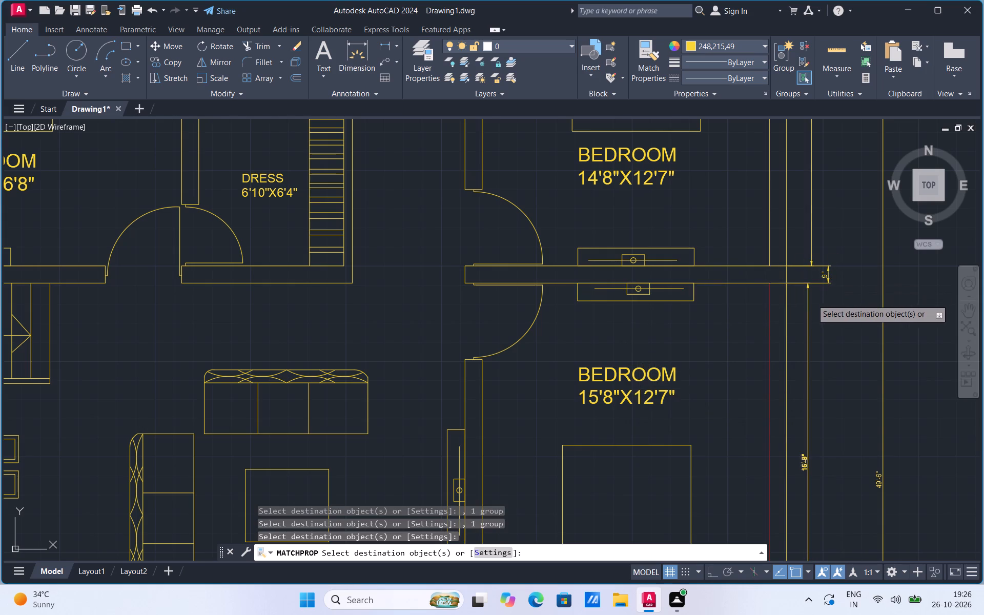
{"action": "left_click", "coordinate": [773, 339]}
Match the yellow properties onto the 15'8"X12'7" bedroom's south window and wall lines, the 14'-10" and 9" dimensions, and the porch's east wall and dimension.
{"action": "scroll", "coordinate": [729, 262], "scroll_direction": "down", "scroll_amount": 2}
{"action": "scroll", "coordinate": [710, 415], "scroll_direction": "up", "scroll_amount": 3}
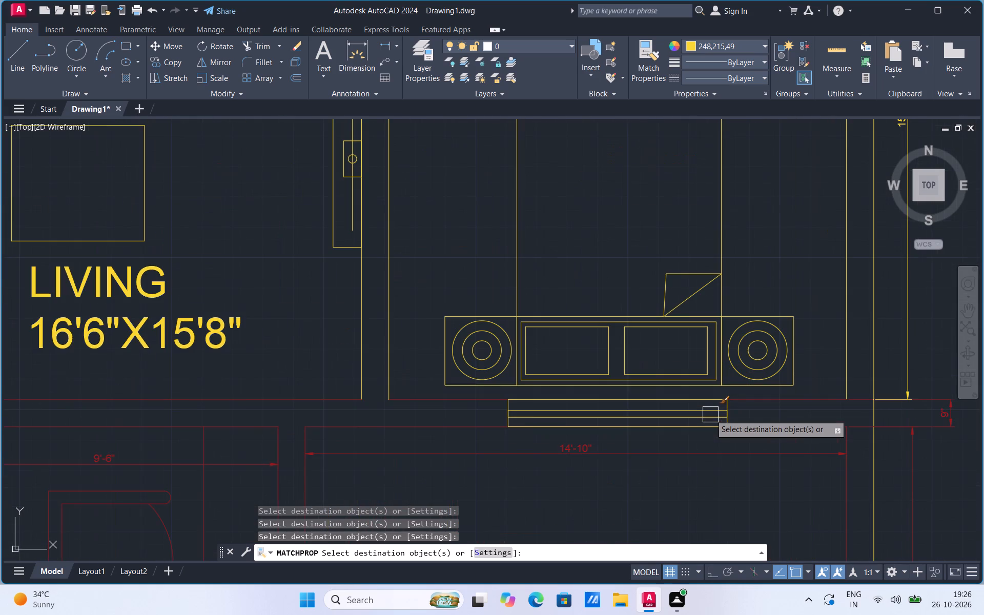
{"action": "left_click", "coordinate": [710, 415]}
{"action": "left_click", "coordinate": [785, 404]}
{"action": "left_click", "coordinate": [767, 423]}
{"action": "left_click", "coordinate": [757, 453]}
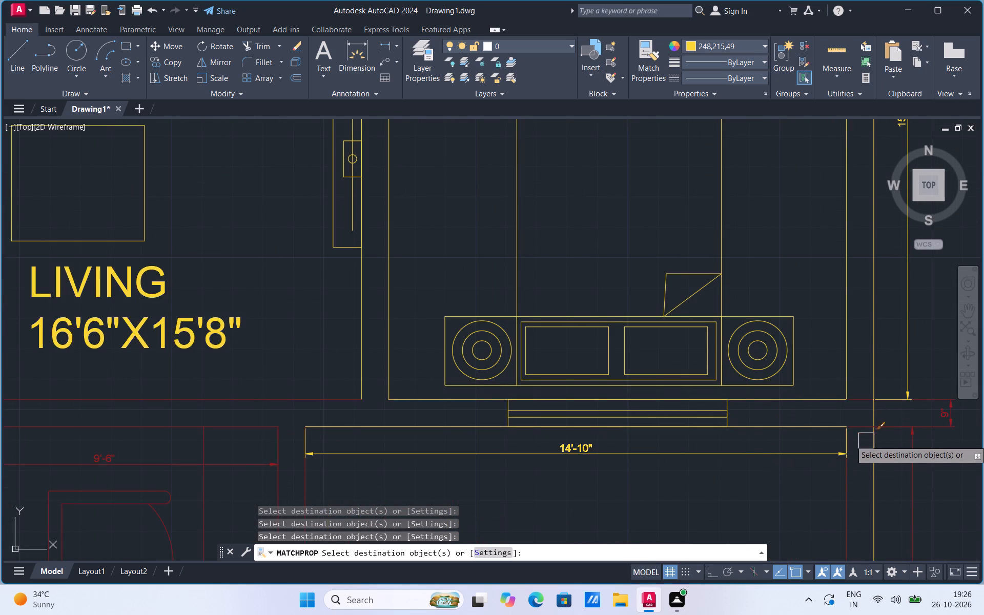
{"action": "left_click", "coordinate": [860, 426]}
{"action": "left_click", "coordinate": [849, 485]}
{"action": "left_click", "coordinate": [916, 466]}
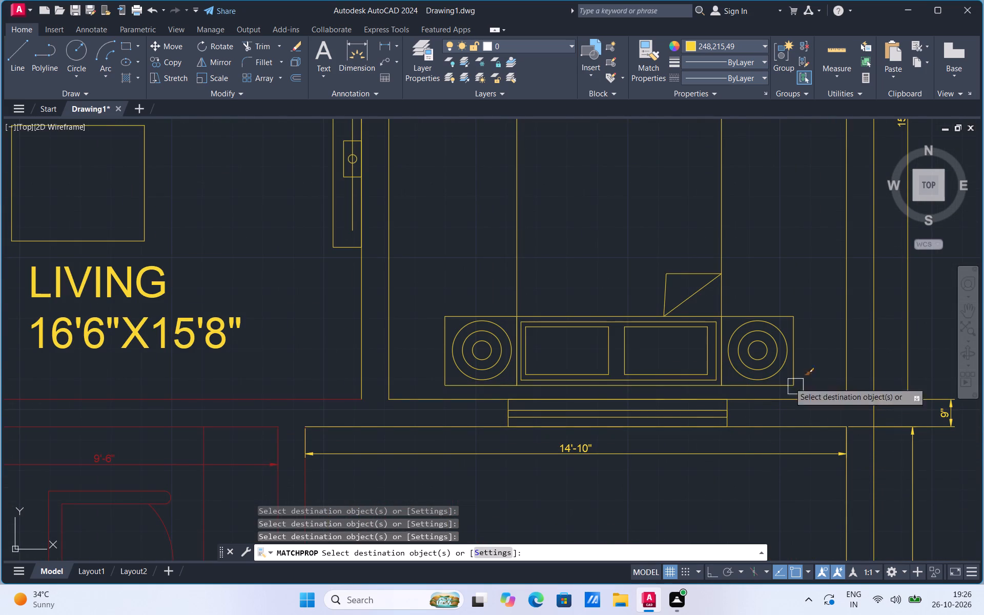
Match the yellow properties onto the wall lines between living room and study, the 9'-6" dimension, and the study's desk and east wall lines.
{"action": "scroll", "coordinate": [760, 362], "scroll_direction": "down", "scroll_amount": 2}
{"action": "left_click", "coordinate": [574, 376]}
{"action": "left_click", "coordinate": [562, 383]}
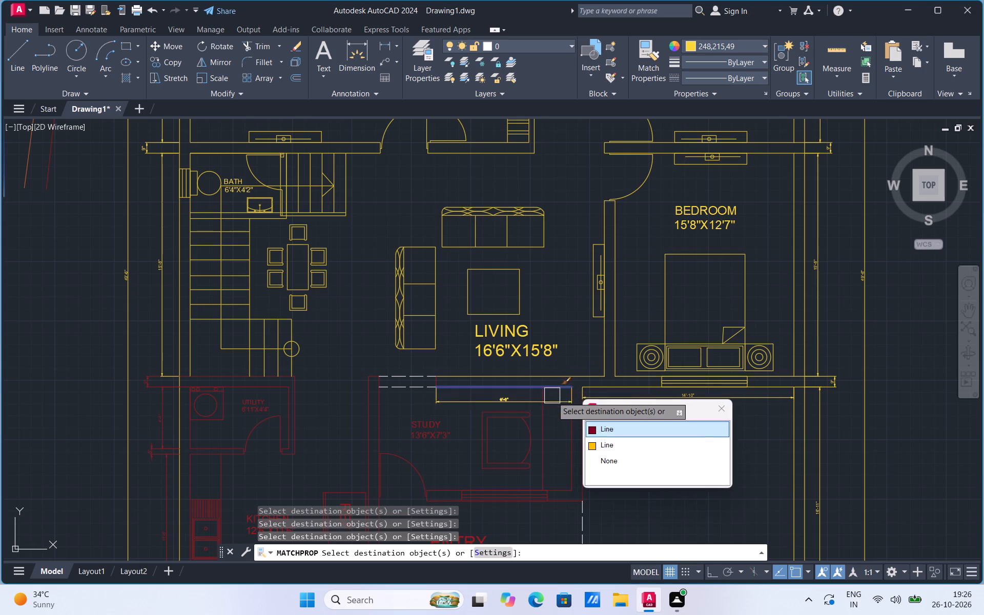
{"action": "scroll", "coordinate": [546, 414], "scroll_direction": "up", "scroll_amount": 2}
{"action": "left_click", "coordinate": [543, 418]}
{"action": "left_click", "coordinate": [556, 395]}
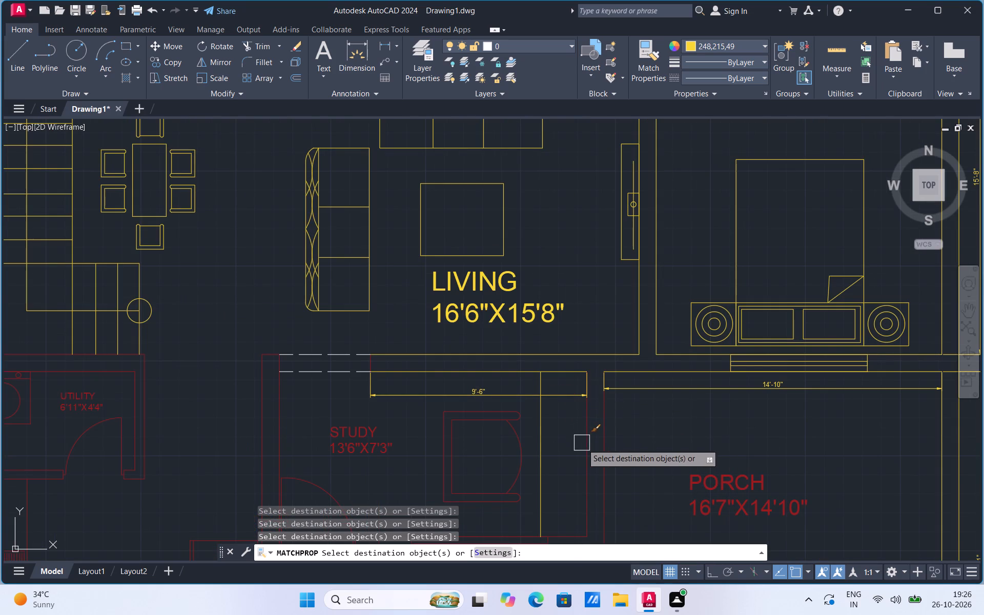
{"action": "left_click", "coordinate": [584, 447]}
{"action": "left_click", "coordinate": [602, 444]}
Match the yellow properties onto the study chair's curved back, seat lines and both armrests.
{"action": "left_click", "coordinate": [520, 450]}
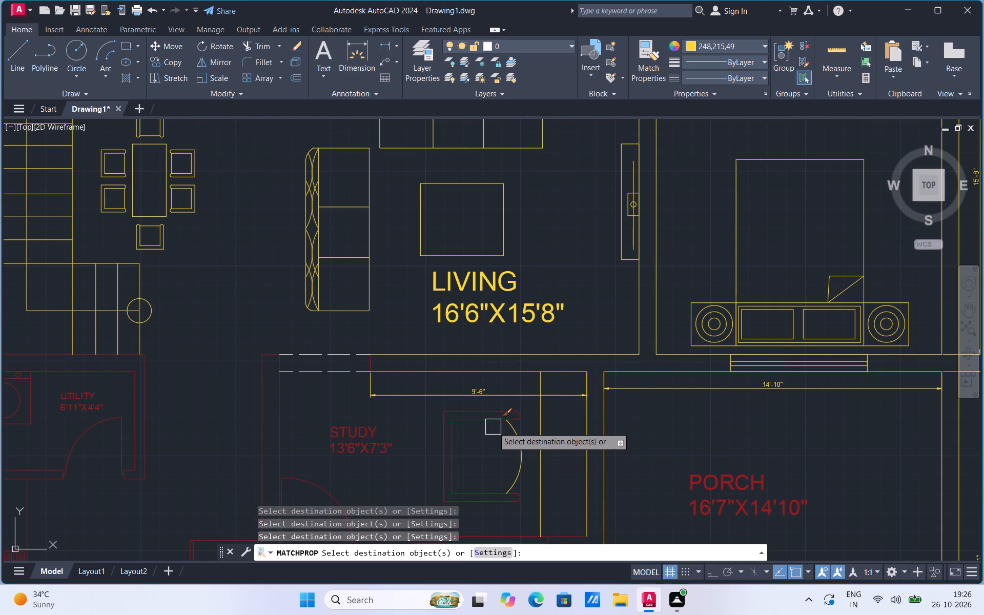
{"action": "left_click", "coordinate": [493, 427]}
{"action": "left_click", "coordinate": [491, 409]}
{"action": "left_click", "coordinate": [524, 419]}
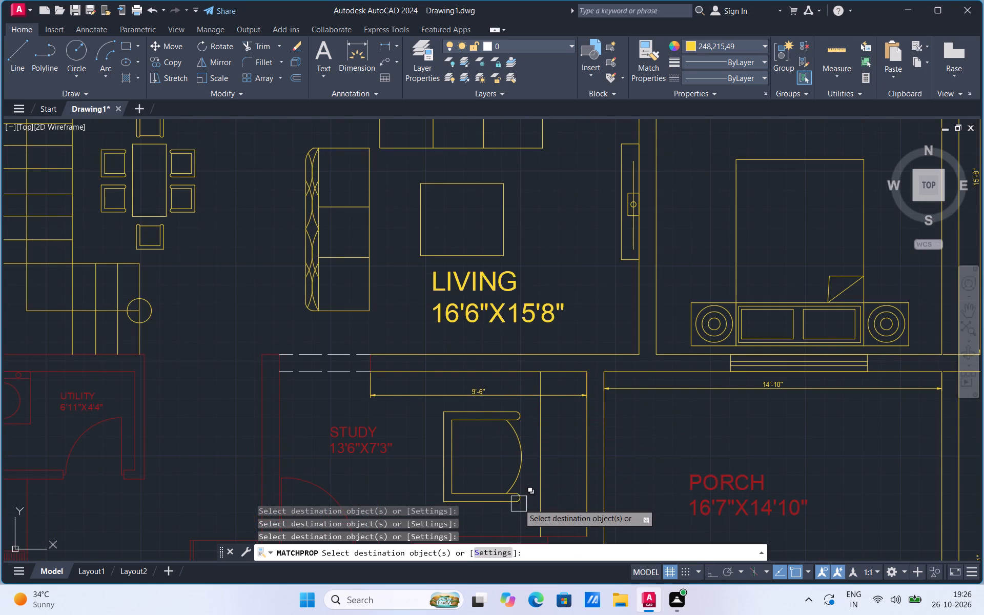
{"action": "left_click", "coordinate": [523, 503]}
Match the yellow properties onto the STUDY 13'6"X7'3" label, both lines of the study's west wall, and the study door.
{"action": "left_click", "coordinate": [376, 450]}
{"action": "left_click", "coordinate": [281, 426]}
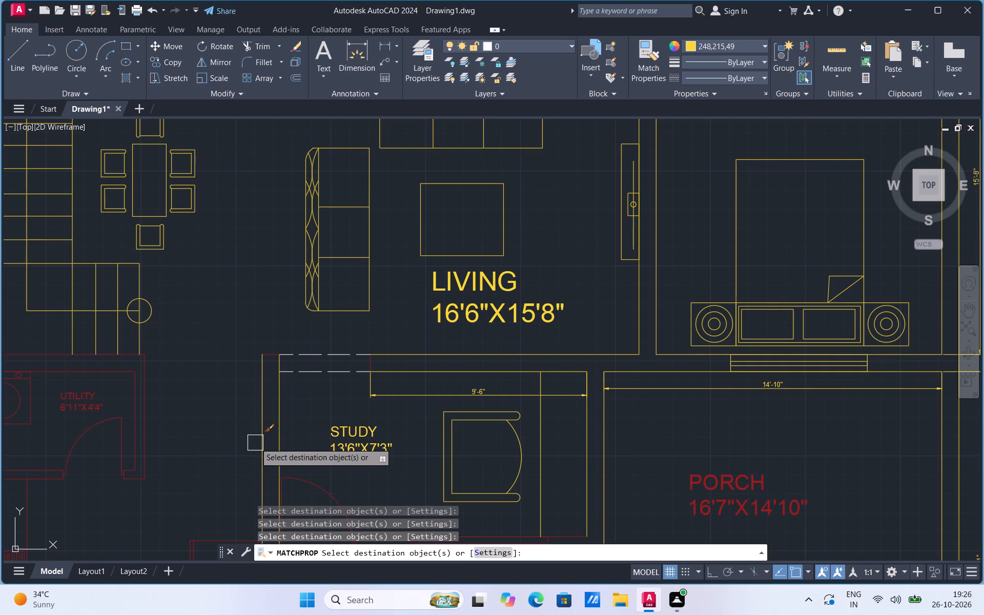
{"action": "left_click", "coordinate": [259, 436]}
{"action": "scroll", "coordinate": [501, 337], "scroll_direction": "down", "scroll_amount": 1}
{"action": "left_click", "coordinate": [401, 443]}
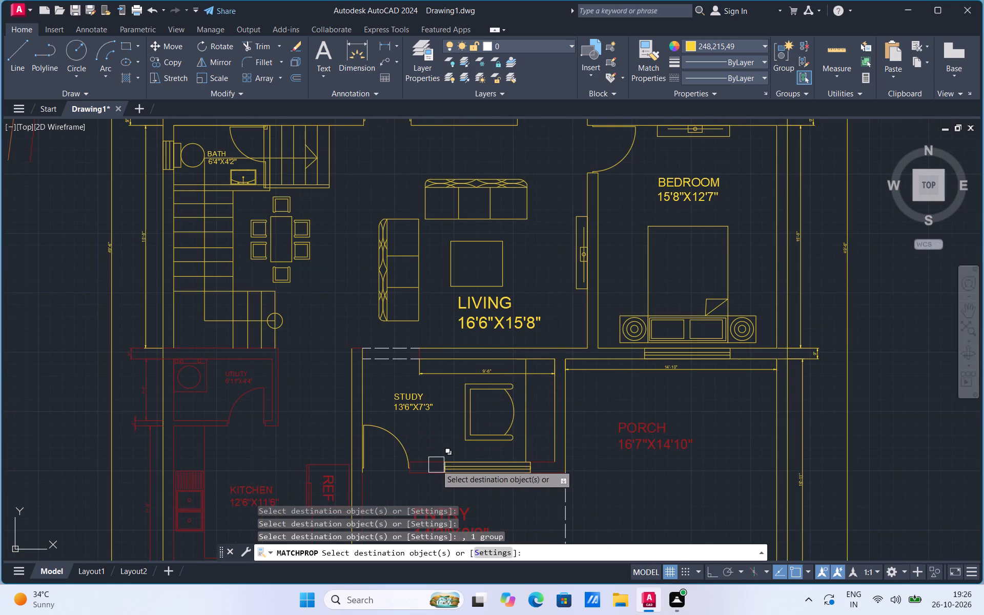
Match the yellow properties onto the study's south wall lines, its window, and the wall's end line beside the door.
{"action": "left_click", "coordinate": [434, 463]}
{"action": "left_click", "coordinate": [425, 476]}
{"action": "scroll", "coordinate": [456, 468], "scroll_direction": "up", "scroll_amount": 2}
{"action": "left_click", "coordinate": [456, 468]}
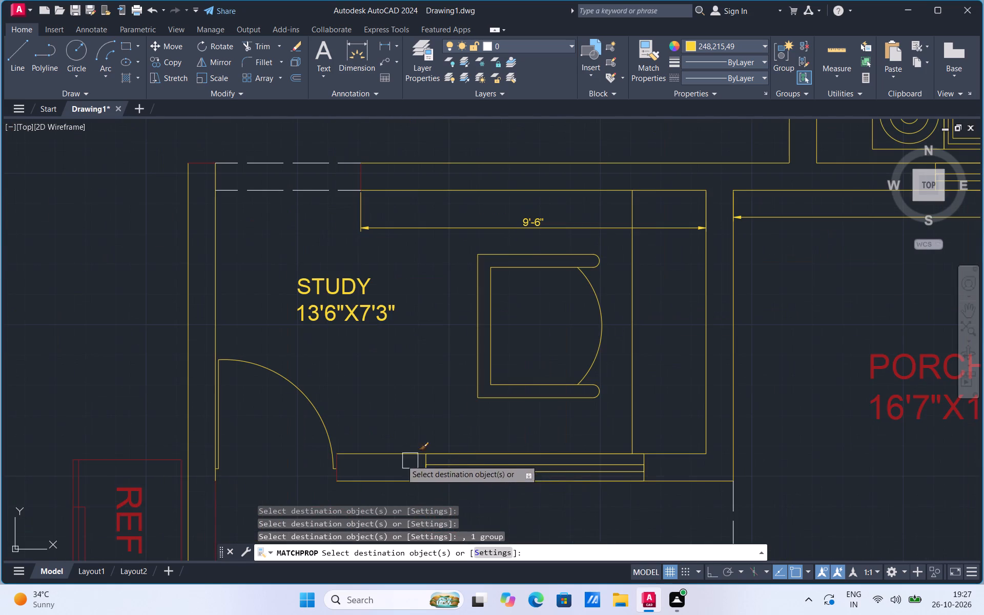
{"action": "left_click", "coordinate": [338, 473]}
{"action": "scroll", "coordinate": [455, 417], "scroll_direction": "down", "scroll_amount": 2}
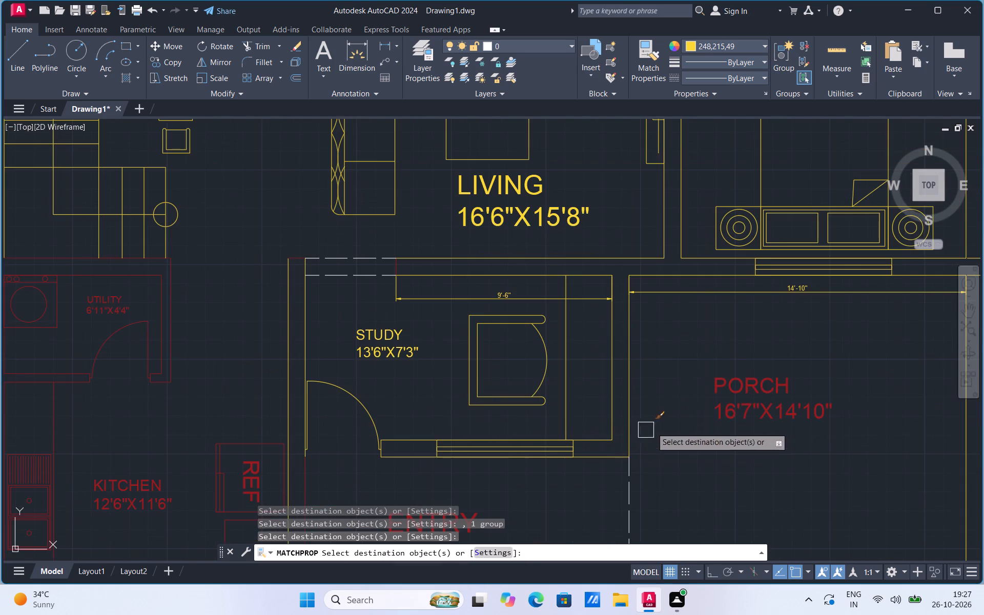
Match the yellow properties onto the PORCH 16'7"X14'10" label and the north end line of the study's west wall.
{"action": "left_click", "coordinate": [724, 412]}
{"action": "scroll", "coordinate": [305, 262], "scroll_direction": "up", "scroll_amount": 2}
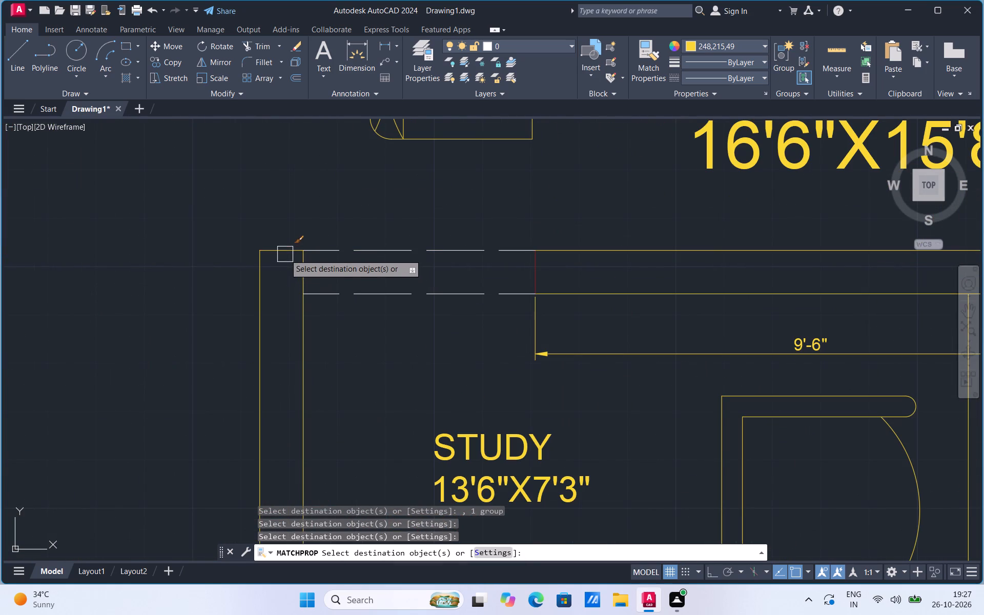
{"action": "left_click", "coordinate": [285, 254]}
Match the yellow properties onto the 9", 4'-4" and 5" dimensions west of the utility room and both lines of its north wall.
{"action": "scroll", "coordinate": [651, 286], "scroll_direction": "down", "scroll_amount": 3}
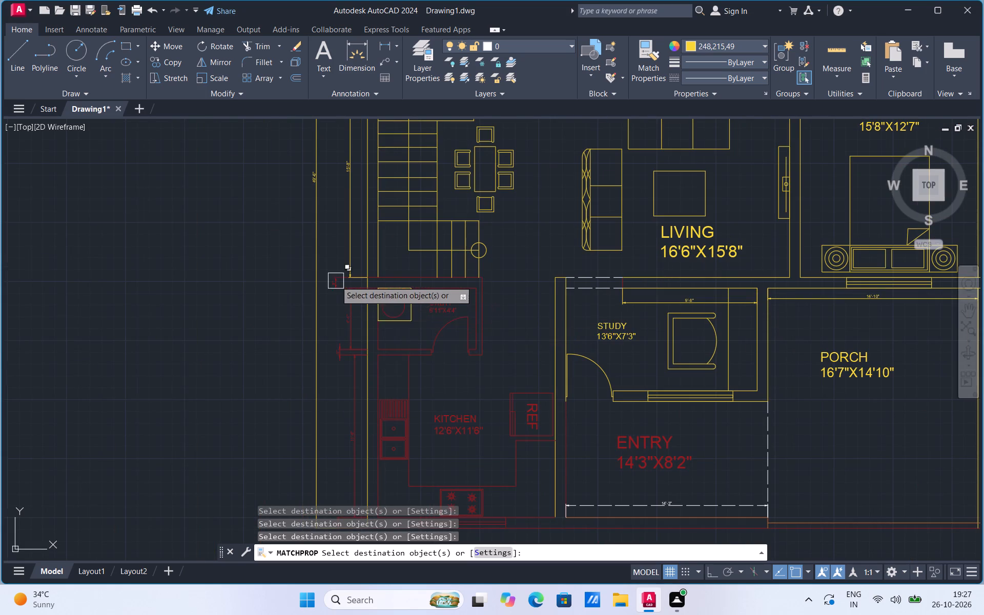
{"action": "scroll", "coordinate": [335, 278], "scroll_direction": "up", "scroll_amount": 2}
{"action": "left_click", "coordinate": [335, 278]}
{"action": "left_click", "coordinate": [369, 356]}
{"action": "left_click", "coordinate": [348, 458]}
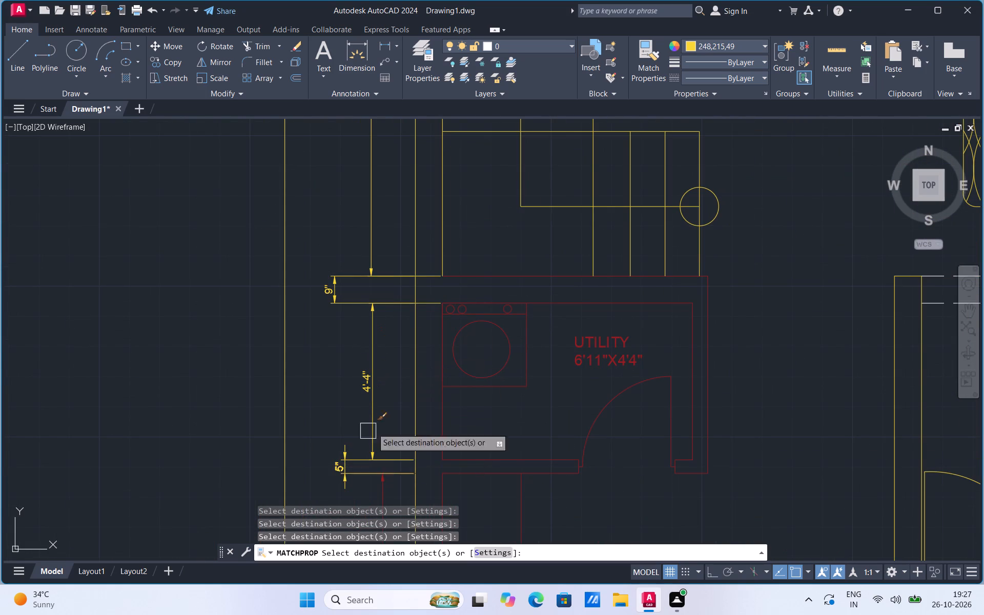
{"action": "left_click", "coordinate": [537, 304]}
{"action": "left_click", "coordinate": [543, 274]}
Match the yellow properties onto the utility room's washing machine: outline, drum circle, control panel line and three knobs.
{"action": "left_click", "coordinate": [530, 342]}
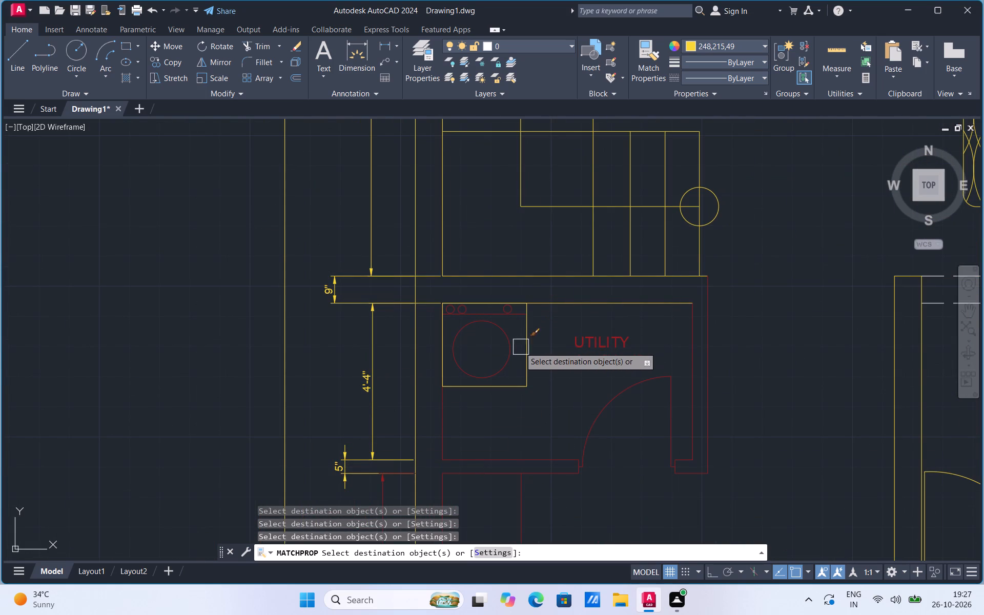
{"action": "left_click", "coordinate": [514, 350]}
{"action": "left_click", "coordinate": [499, 317]}
{"action": "scroll", "coordinate": [469, 306], "scroll_direction": "up", "scroll_amount": 2}
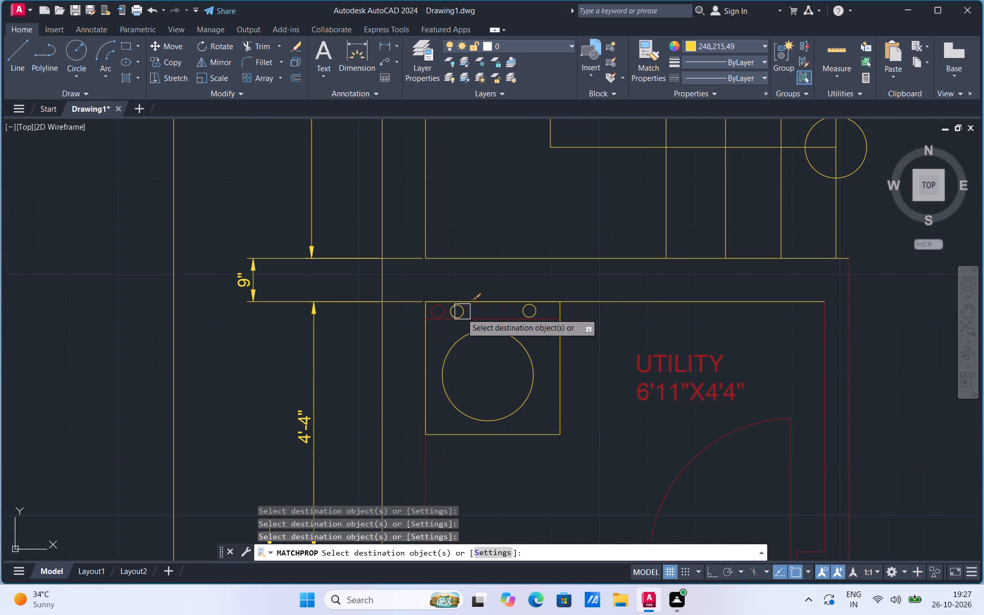
{"action": "left_click", "coordinate": [482, 316]}
{"action": "scroll", "coordinate": [465, 310], "scroll_direction": "up", "scroll_amount": 2}
{"action": "left_click", "coordinate": [451, 311]}
{"action": "left_click", "coordinate": [413, 318]}
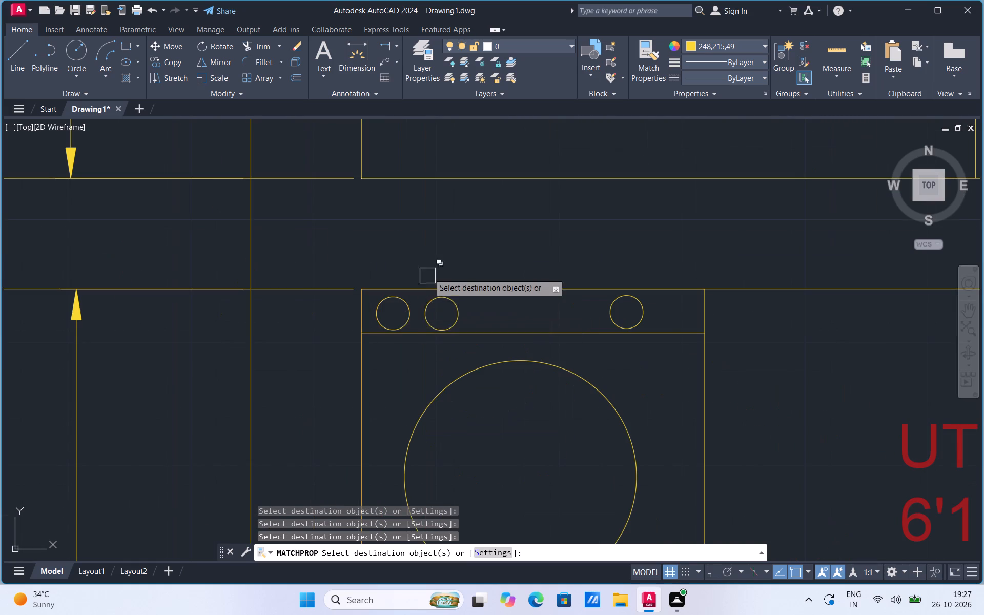
Match the yellow properties onto the UTILITY 6'11"X4'4" label, both lines of the utility's east wall, and its door.
{"action": "scroll", "coordinate": [429, 271], "scroll_direction": "down", "scroll_amount": 2}
{"action": "left_click", "coordinate": [625, 371]}
{"action": "left_click", "coordinate": [796, 322]}
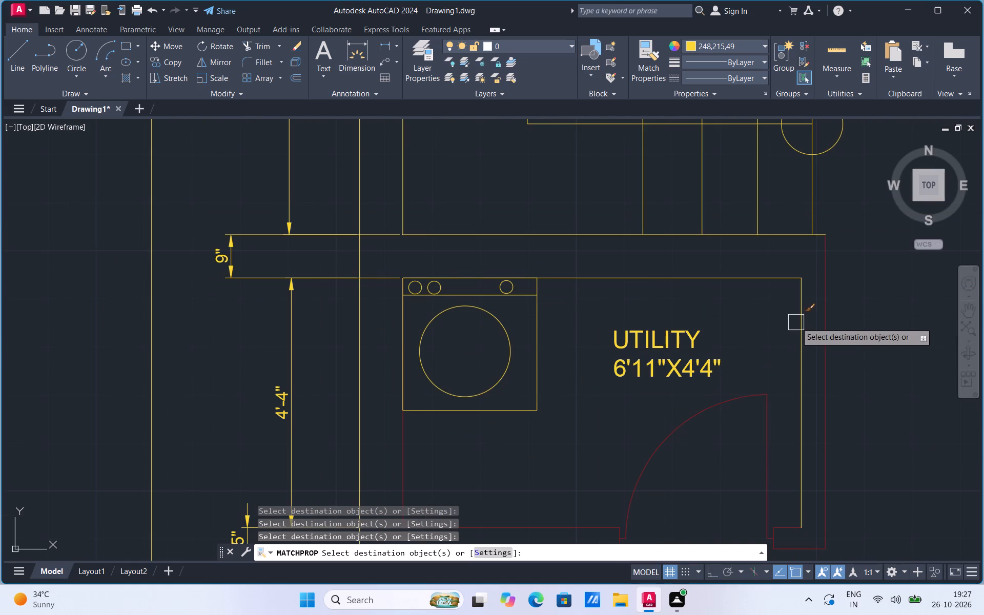
{"action": "left_click", "coordinate": [825, 352]}
{"action": "left_click", "coordinate": [763, 402]}
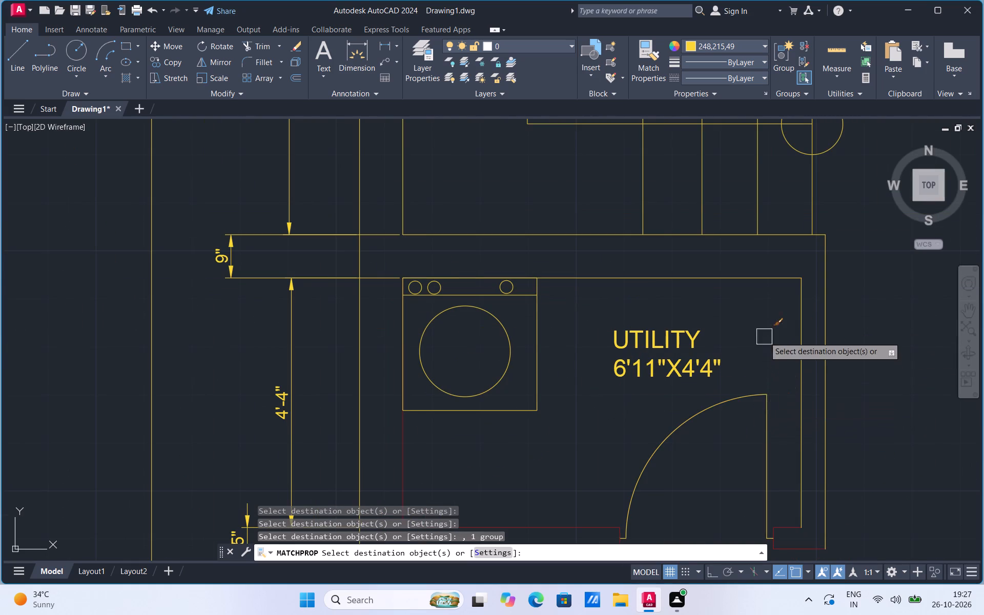
Match the yellow properties onto both lines of the utility's south wall and the inner west wall lines of the kitchen and utility.
{"action": "scroll", "coordinate": [764, 336], "scroll_direction": "down", "scroll_amount": 2}
{"action": "scroll", "coordinate": [716, 387], "scroll_direction": "up", "scroll_amount": 1}
{"action": "left_click", "coordinate": [653, 426]}
{"action": "left_click", "coordinate": [657, 436]}
{"action": "left_click", "coordinate": [636, 469]}
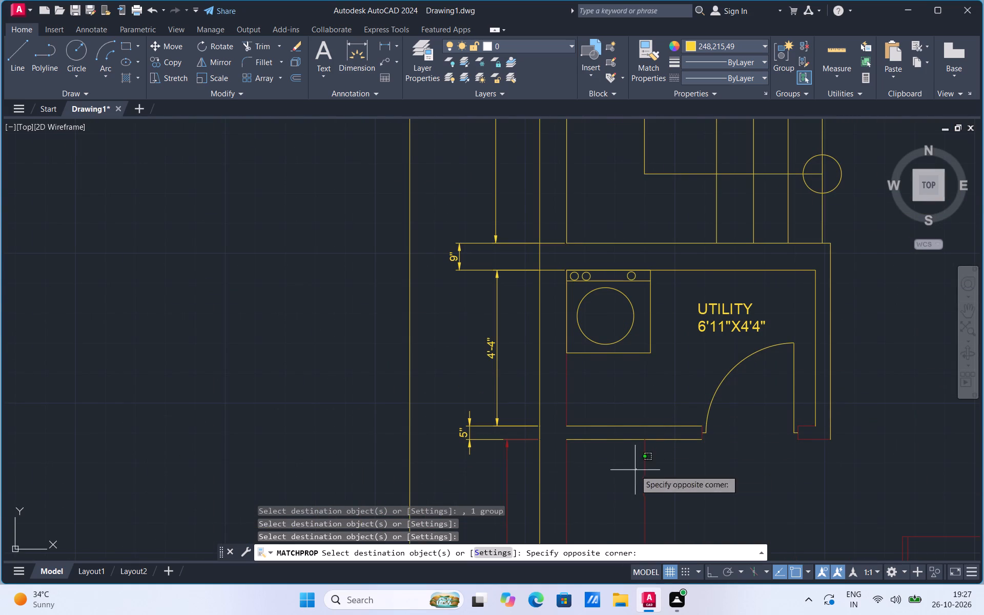
{"action": "left_click", "coordinate": [556, 483]}
{"action": "left_click_drag", "start_coordinate": [562, 373], "coordinate": [563, 378]}
Match the yellow properties onto the vertical dimension west of the kitchen and the kitchen counter line below the utility wall.
{"action": "left_click", "coordinate": [510, 471]}
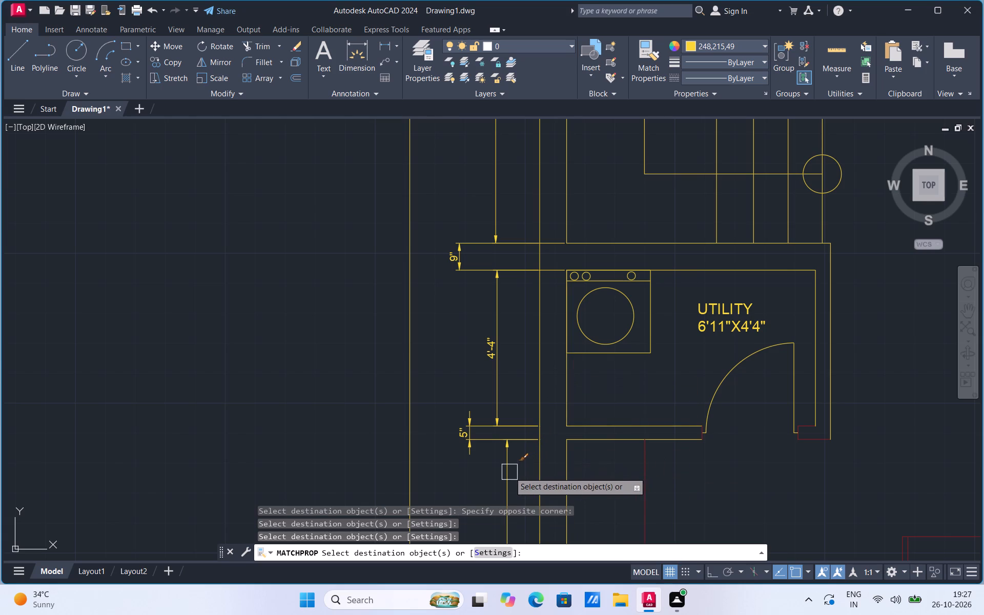
{"action": "left_click", "coordinate": [637, 469]}
{"action": "left_click", "coordinate": [683, 509]}
{"action": "left_click", "coordinate": [651, 477]}
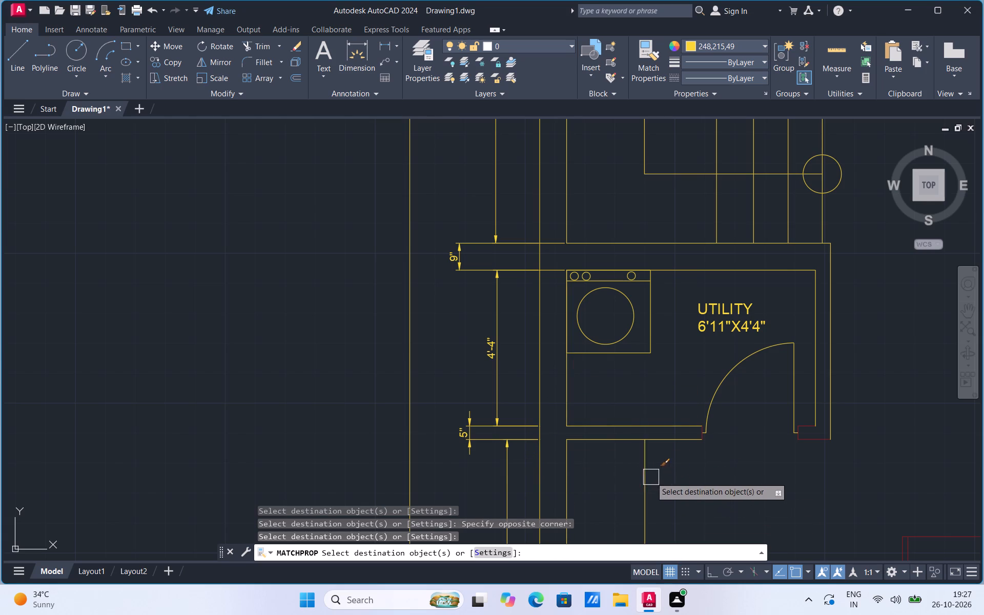
Match the yellow properties onto the end line of the utility's south wall at the door's west jamb.
{"action": "scroll", "coordinate": [739, 426], "scroll_direction": "up", "scroll_amount": 4}
{"action": "left_click", "coordinate": [492, 449]}
{"action": "scroll", "coordinate": [495, 425], "scroll_direction": "down", "scroll_amount": 2}
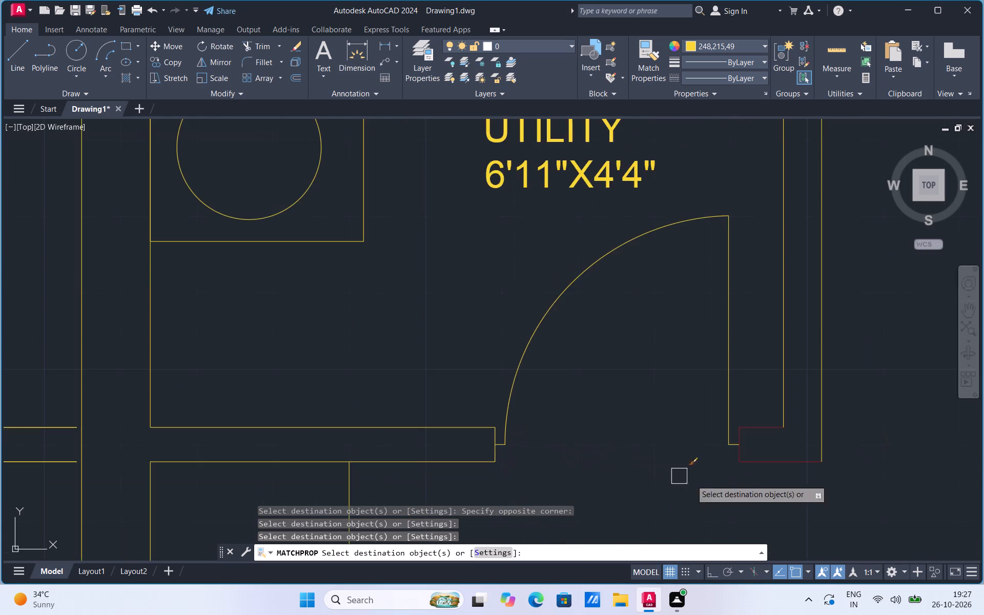
Match the yellow line's properties onto the remaining red wall edges beside the utility door.
{"action": "scroll", "coordinate": [737, 450], "scroll_direction": "up", "scroll_amount": 1}
{"action": "left_click", "coordinate": [756, 421]}
{"action": "left_click", "coordinate": [747, 460]}
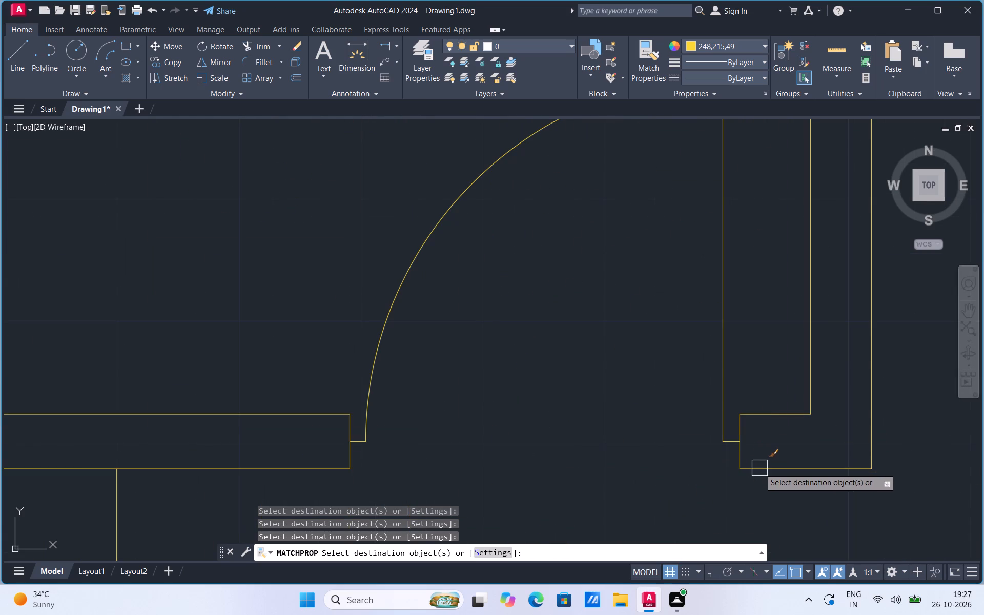
{"action": "left_click", "coordinate": [760, 468]}
Match the yellow properties onto the kitchen sink, the KITCHEN label, the refrigerator and its REF text.
{"action": "scroll", "coordinate": [629, 311], "scroll_direction": "down", "scroll_amount": 5}
{"action": "scroll", "coordinate": [572, 399], "scroll_direction": "up", "scroll_amount": 2}
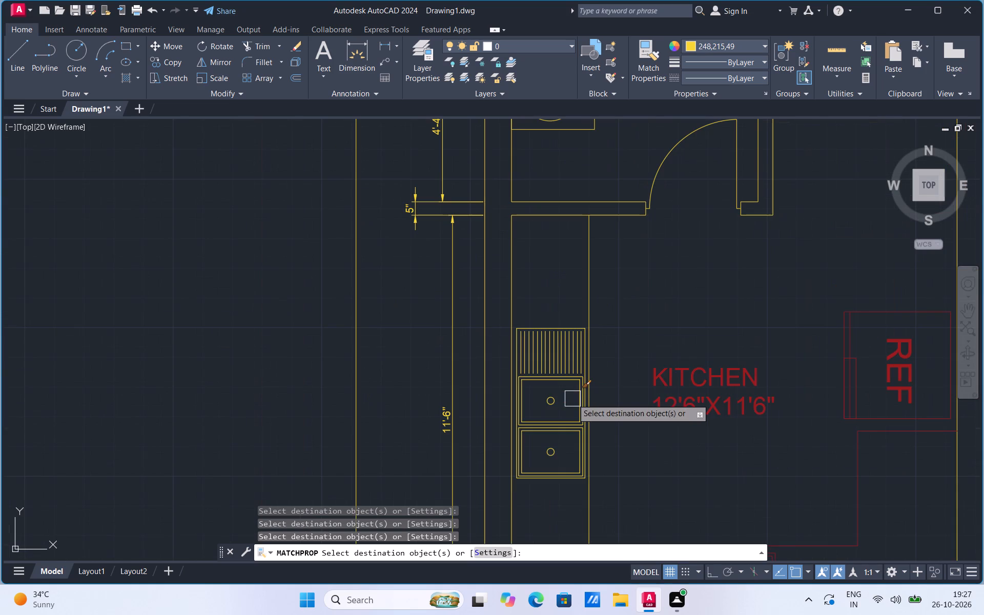
{"action": "left_click", "coordinate": [572, 399]}
{"action": "left_click", "coordinate": [693, 414]}
{"action": "left_click", "coordinate": [848, 380]}
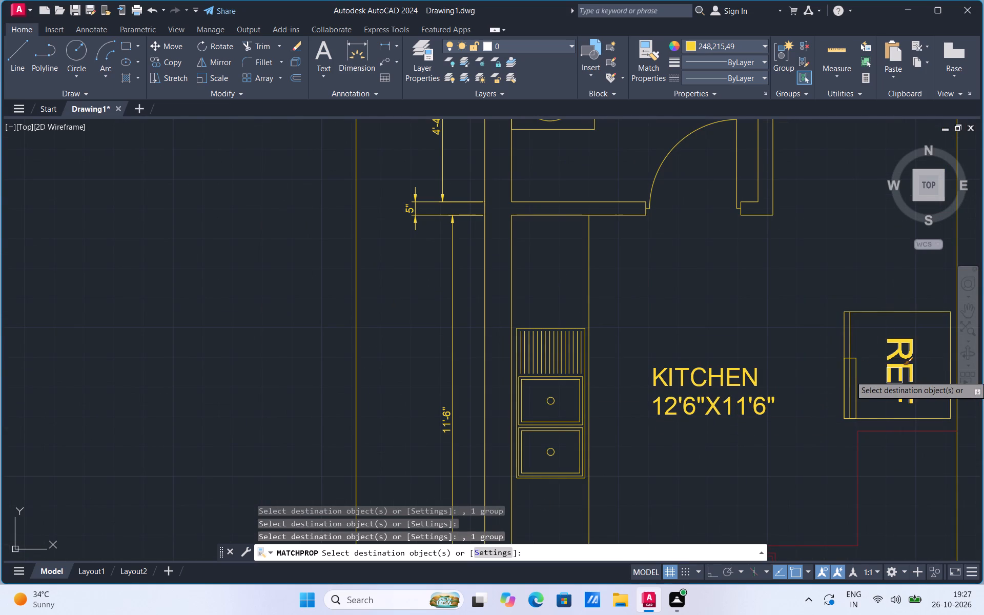
{"action": "left_click", "coordinate": [894, 376]}
Match the yellow properties onto the remaining kitchen counter edges, the stove, and the kitchen's lower wall, window and wall-thickness dimension.
{"action": "scroll", "coordinate": [656, 284], "scroll_direction": "down", "scroll_amount": 2}
{"action": "scroll", "coordinate": [725, 373], "scroll_direction": "up", "scroll_amount": 1}
{"action": "left_click", "coordinate": [723, 392]}
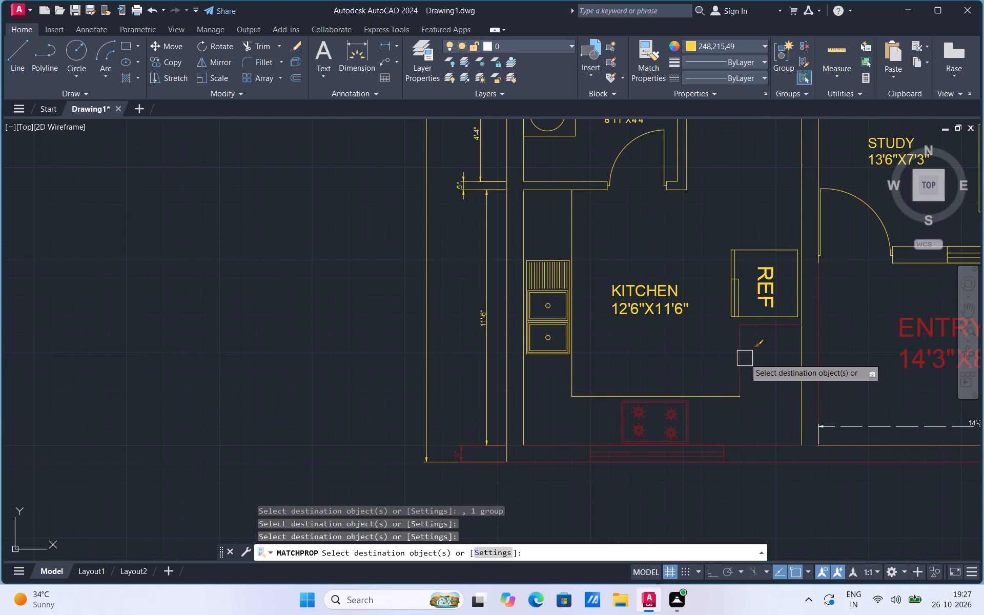
{"action": "left_click", "coordinate": [745, 358]}
{"action": "left_click", "coordinate": [761, 329]}
{"action": "left_click", "coordinate": [695, 417]}
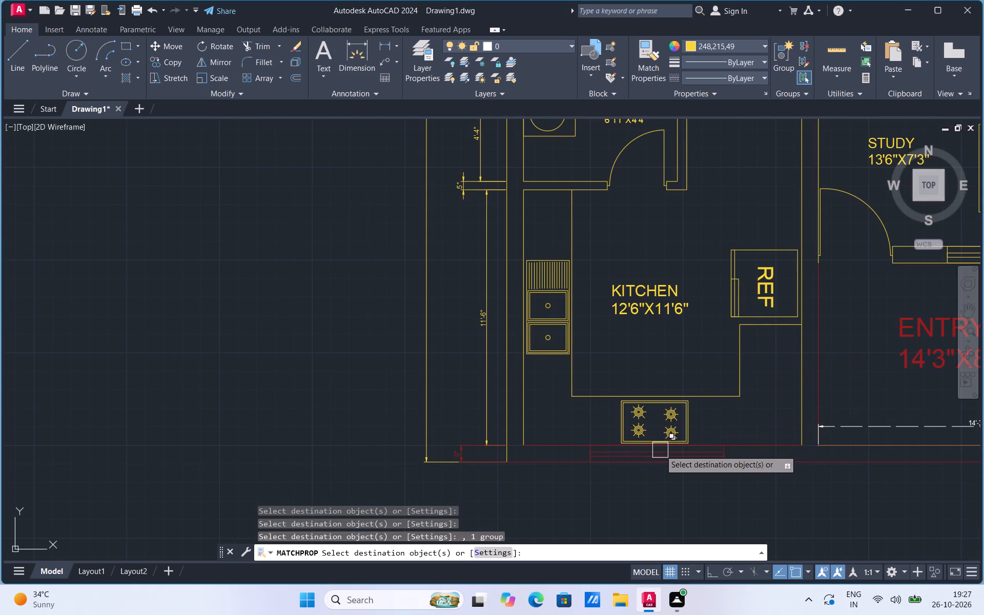
{"action": "left_click", "coordinate": [645, 457]}
{"action": "left_click", "coordinate": [548, 442]}
{"action": "left_click", "coordinate": [532, 469]}
{"action": "left_click", "coordinate": [458, 444]}
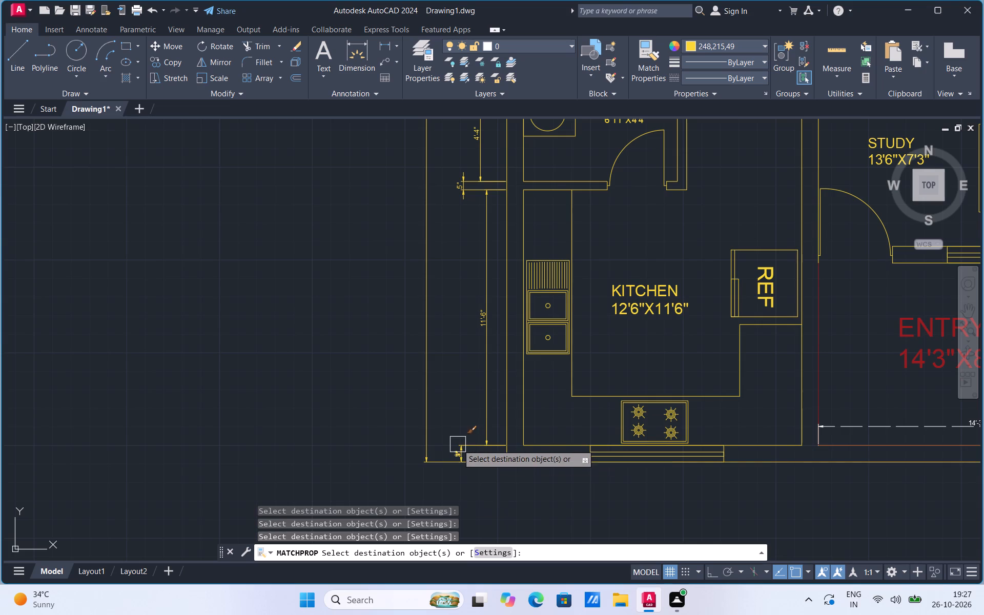
Match the yellow properties onto the ENTRY label, the solid entry wall lines, the porch's lower line and the 43FTX49FT title.
{"action": "scroll", "coordinate": [457, 444], "scroll_direction": "down", "scroll_amount": 2}
{"action": "left_click", "coordinate": [600, 407]}
{"action": "left_click", "coordinate": [645, 411]}
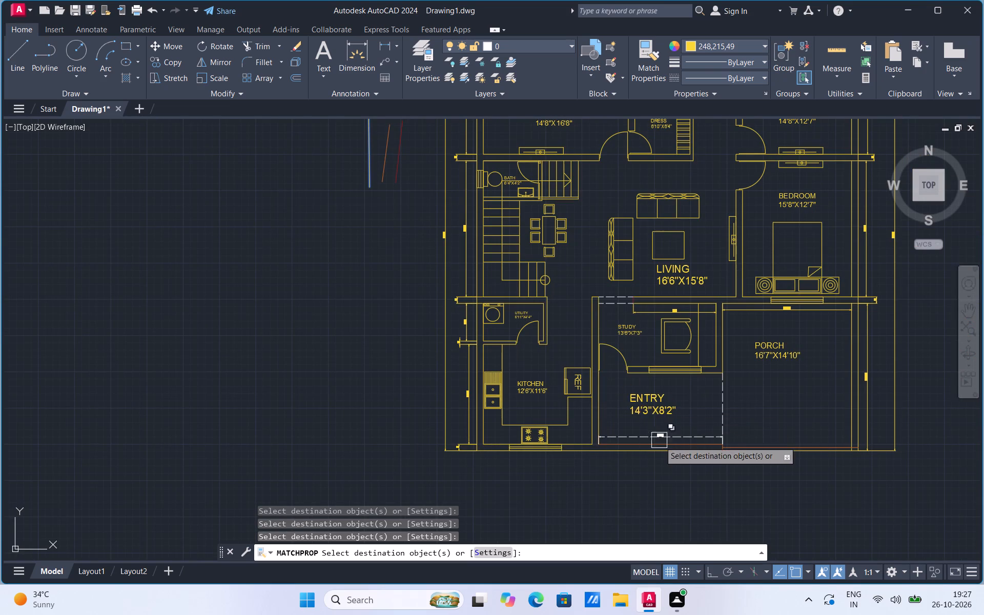
{"action": "scroll", "coordinate": [662, 445], "scroll_direction": "up", "scroll_amount": 2}
{"action": "left_click", "coordinate": [661, 447]}
{"action": "scroll", "coordinate": [581, 468], "scroll_direction": "down", "scroll_amount": 2}
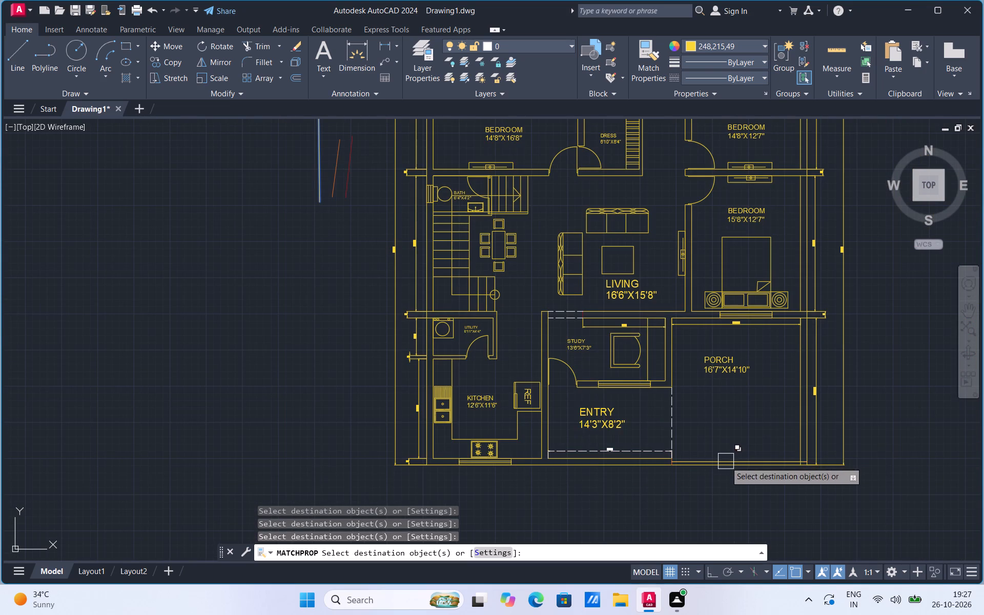
{"action": "left_click", "coordinate": [727, 455]}
{"action": "scroll", "coordinate": [735, 479], "scroll_direction": "down", "scroll_amount": 1}
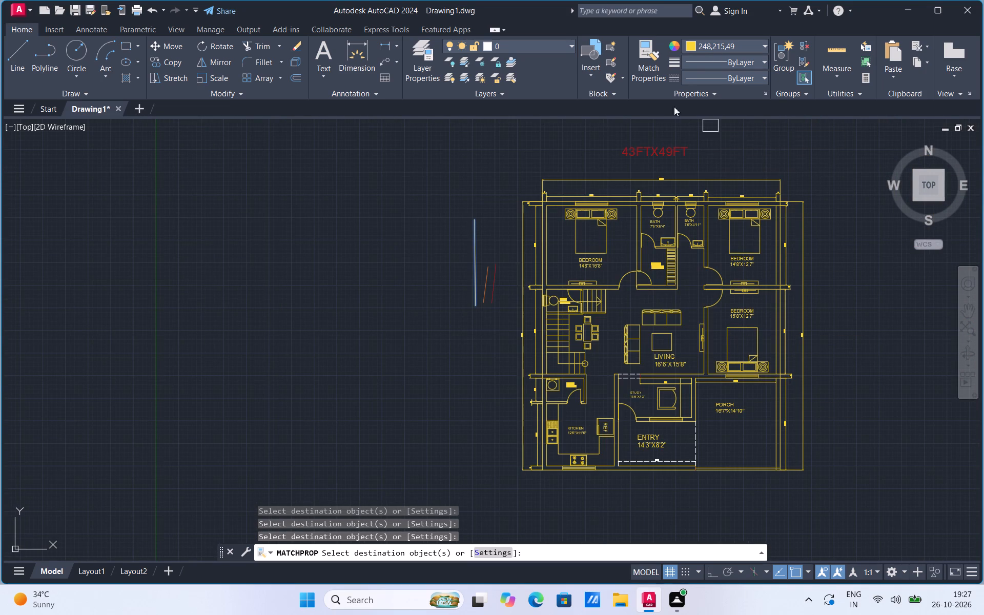
{"action": "left_click", "coordinate": [660, 147]}
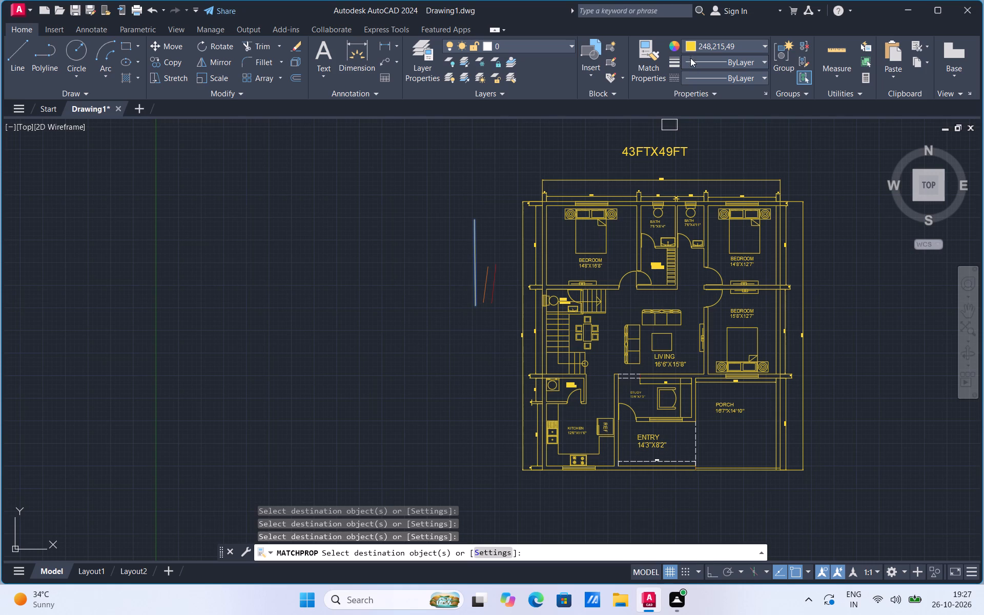
Set the current object colour to 205,105,40 and end the yellow property matching.
{"action": "left_click", "coordinate": [692, 47]}
{"action": "left_click", "coordinate": [717, 92]}
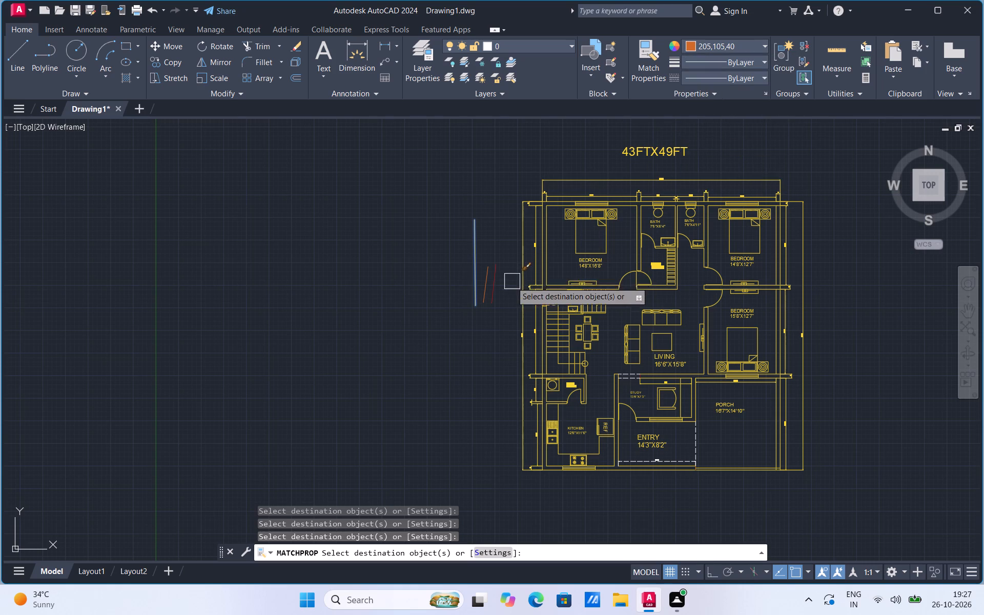
{"action": "scroll", "coordinate": [510, 282], "scroll_direction": "up", "scroll_amount": 3}
{"action": "key", "text": "Escape"}
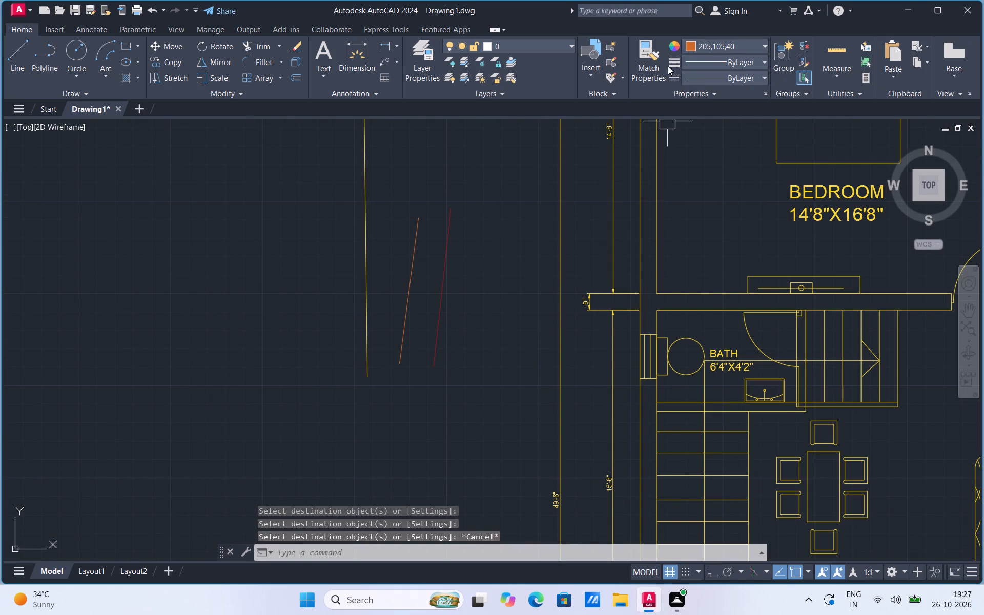
Match the orange sample line's properties onto the left wall lines and 14'-8" dimension of the 14'8"X16'8" bedroom.
{"action": "left_click", "coordinate": [652, 62]}
{"action": "left_click", "coordinate": [407, 283]}
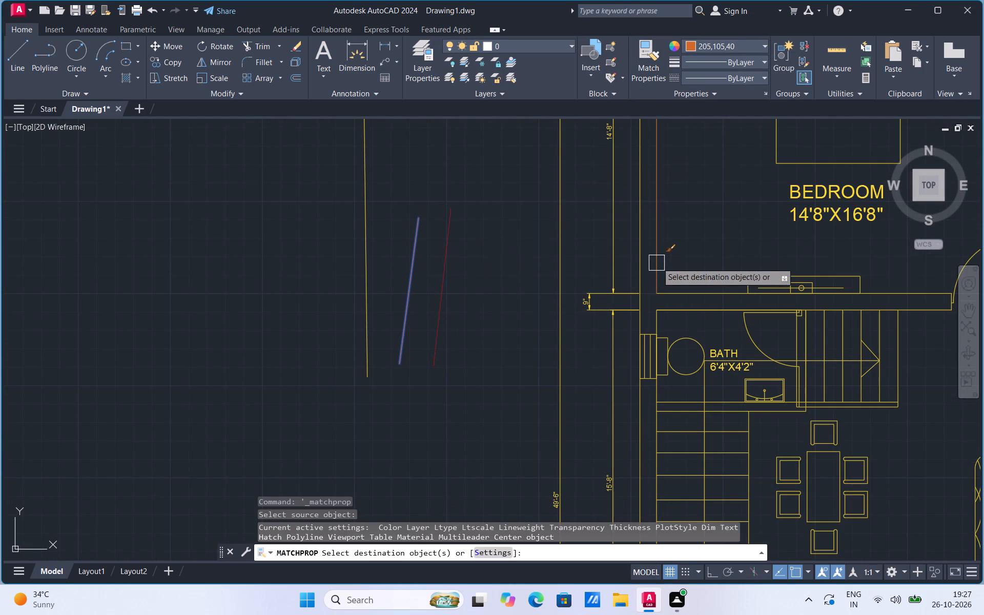
{"action": "left_click", "coordinate": [658, 262]}
{"action": "left_click", "coordinate": [640, 275]}
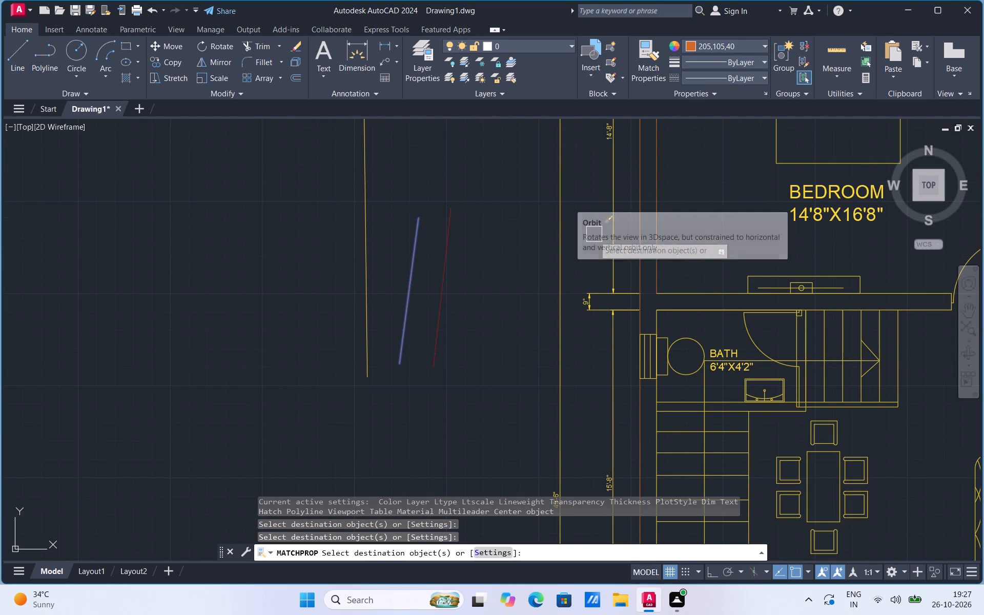
{"action": "left_click", "coordinate": [609, 275]}
Match the orange properties onto the 14'8"X16'8" bedroom's bed and label and the 7'6"X6'4" bath label.
{"action": "scroll", "coordinate": [472, 383], "scroll_direction": "down", "scroll_amount": 2}
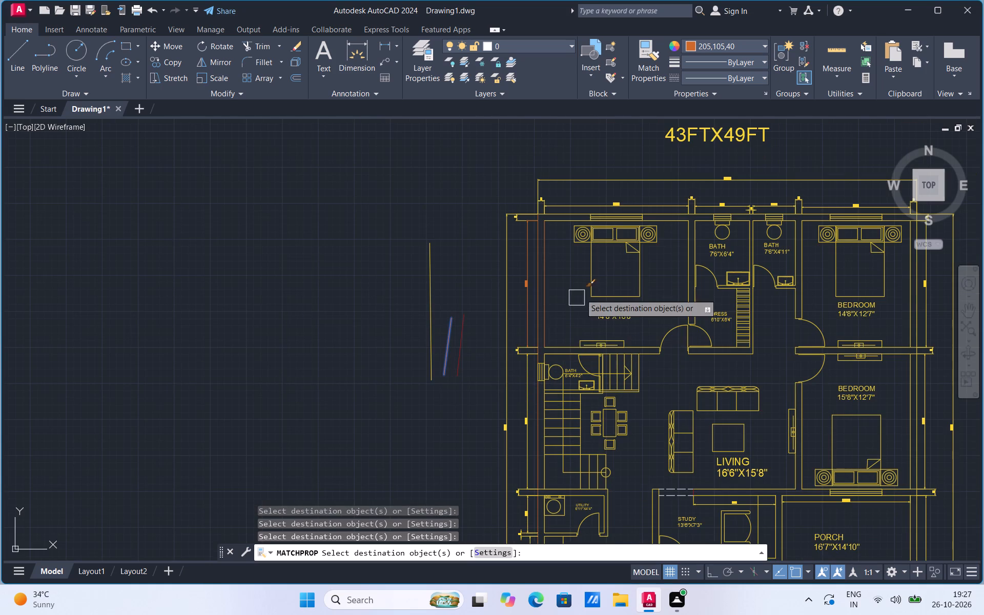
{"action": "left_click", "coordinate": [630, 256]}
{"action": "left_click", "coordinate": [622, 311]}
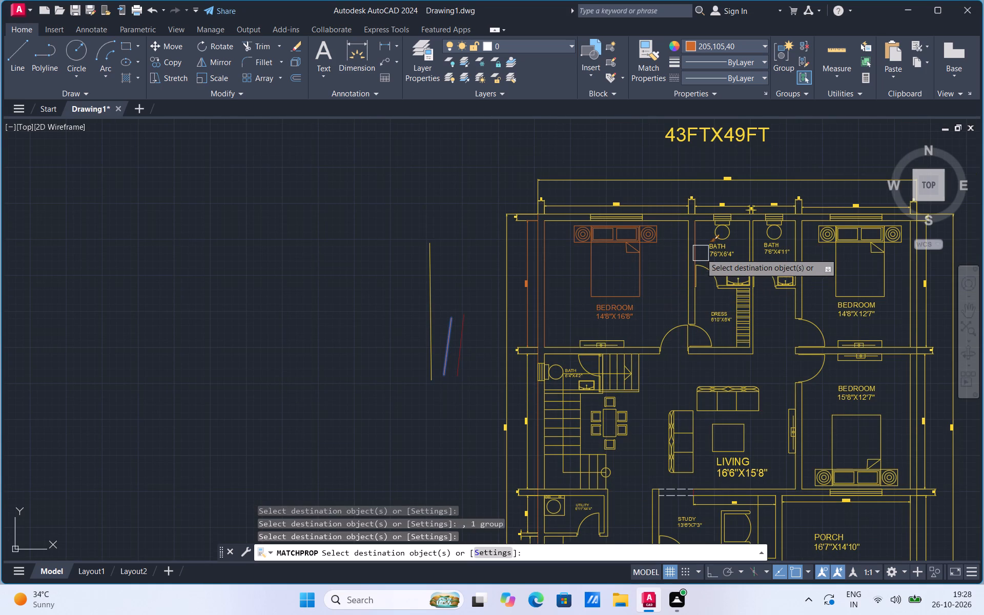
{"action": "left_click", "coordinate": [707, 252]}
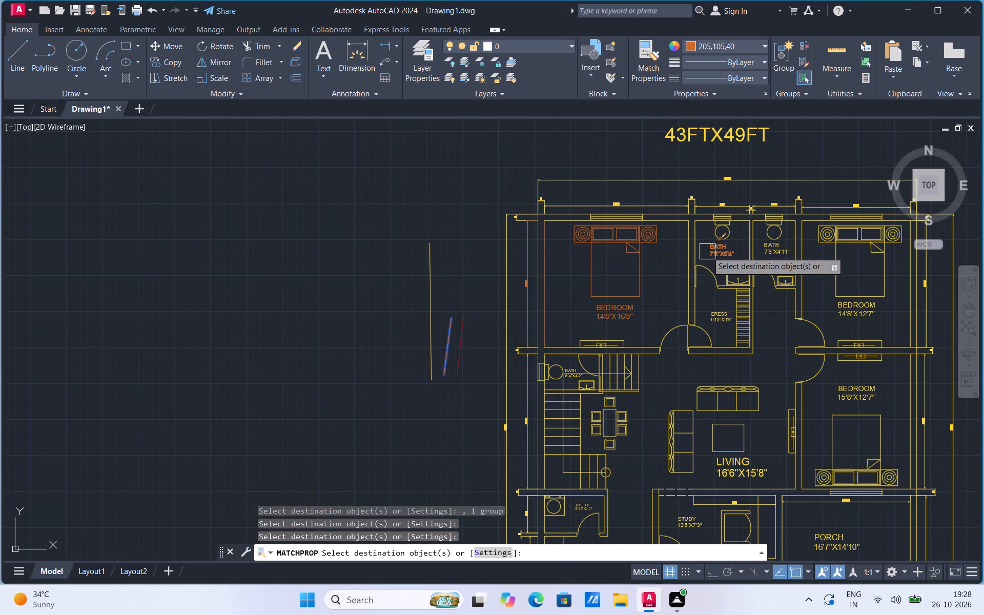
Match the orange properties onto the 43FTX49FT title, the overall width dimension, and the 14'8"X16'8" bedroom's width and adjacent wall dimensions.
{"action": "left_click", "coordinate": [715, 137]}
{"action": "left_click", "coordinate": [725, 175]}
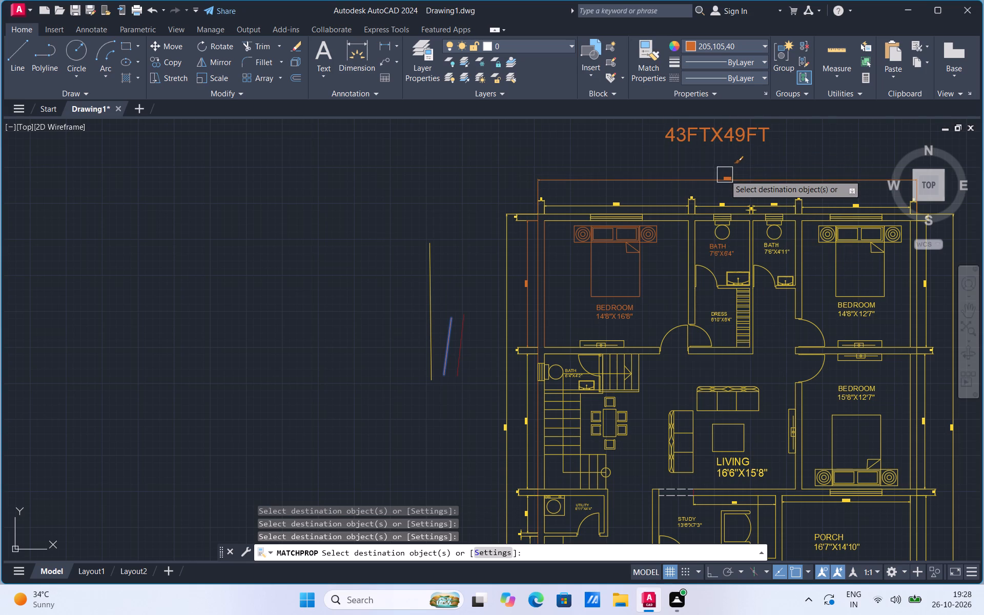
{"action": "left_click_drag", "start_coordinate": [693, 191], "coordinate": [674, 198]}
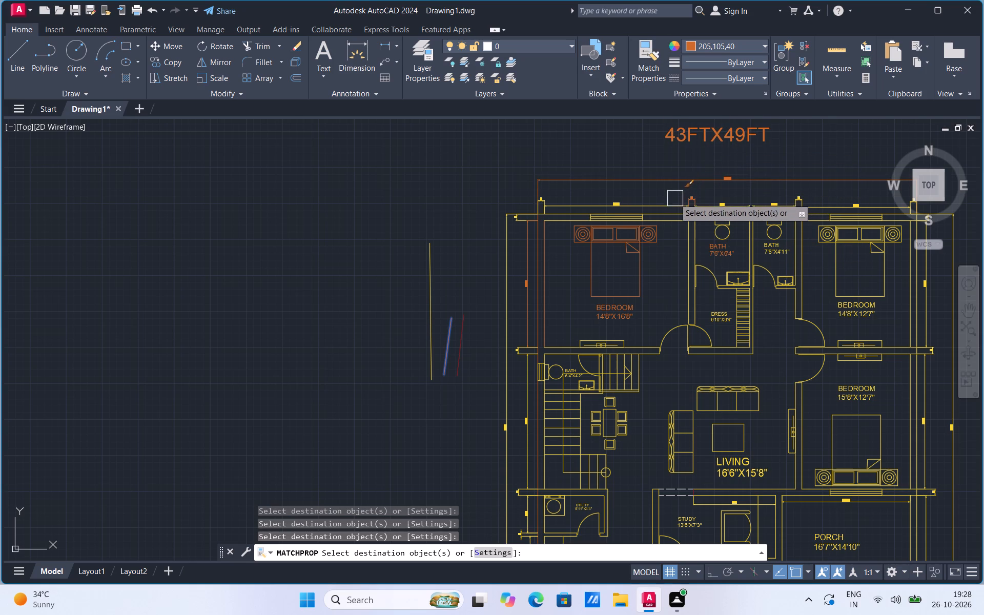
{"action": "left_click_drag", "start_coordinate": [674, 198], "coordinate": [668, 200]}
{"action": "left_click_drag", "start_coordinate": [668, 200], "coordinate": [662, 211]}
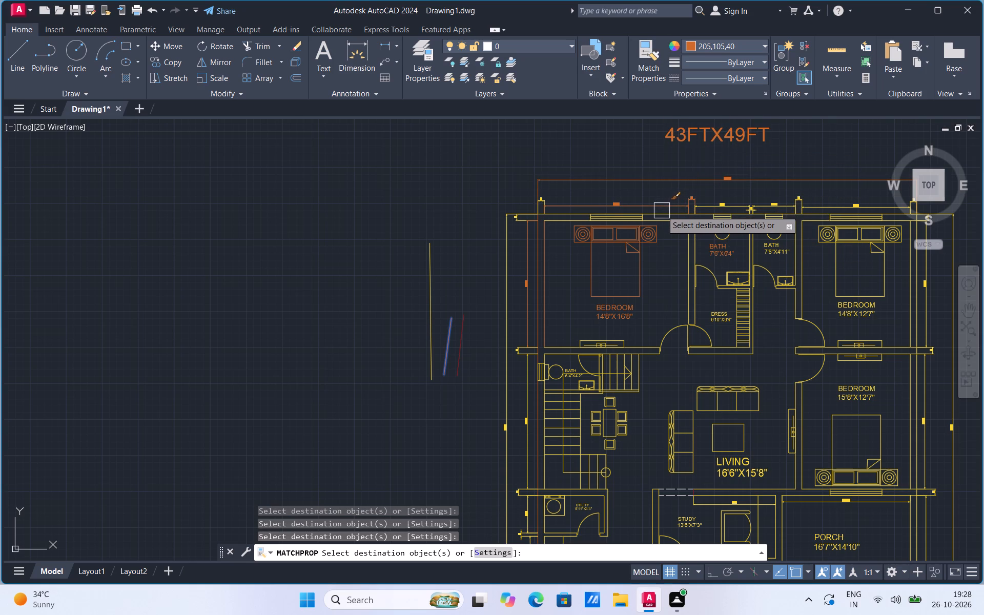
{"action": "left_click_drag", "start_coordinate": [662, 211], "coordinate": [661, 211]}
Match the orange properties onto the 14'8"X16'8" bedroom's upper wall and window, its corner wall dimensions and the overall left-side dimension.
{"action": "scroll", "coordinate": [661, 211], "scroll_direction": "up", "scroll_amount": 2}
{"action": "scroll", "coordinate": [479, 280], "scroll_direction": "down", "scroll_amount": 3}
{"action": "scroll", "coordinate": [498, 294], "scroll_direction": "up", "scroll_amount": 2}
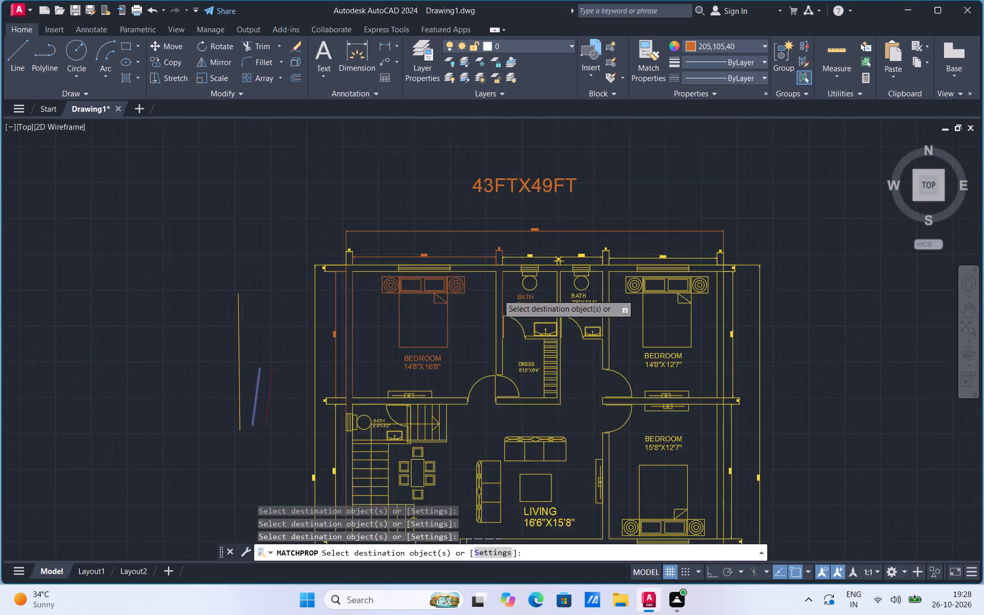
{"action": "left_click_drag", "start_coordinate": [459, 247], "coordinate": [456, 263]}
{"action": "left_click_drag", "start_coordinate": [456, 263], "coordinate": [412, 251]}
{"action": "left_click_drag", "start_coordinate": [412, 251], "coordinate": [262, 218]}
{"action": "left_click_drag", "start_coordinate": [262, 218], "coordinate": [229, 235]}
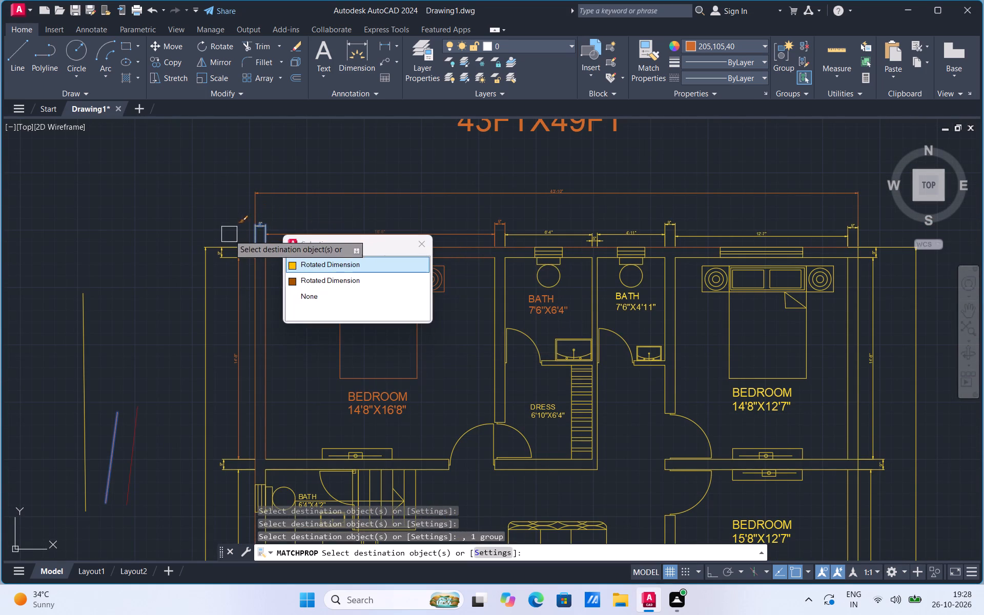
{"action": "left_click_drag", "start_coordinate": [229, 235], "coordinate": [232, 247]}
{"action": "left_click_drag", "start_coordinate": [232, 247], "coordinate": [204, 262]}
{"action": "left_click", "coordinate": [204, 262]}
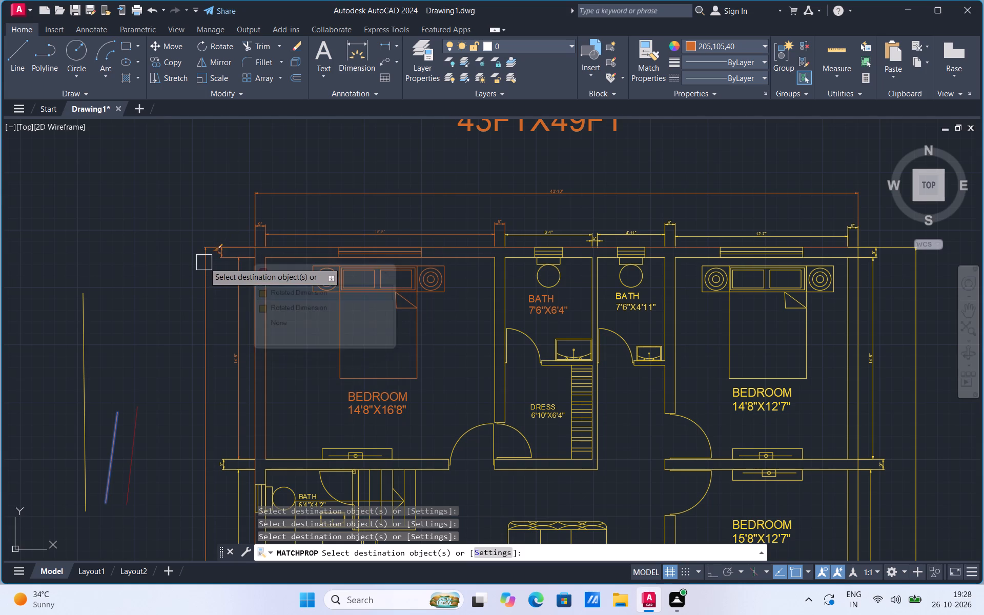
Match the orange properties onto the remaining upper dimensions across both baths, their walls and the 14'8"X12'7" bedroom.
{"action": "left_click_drag", "start_coordinate": [528, 231], "coordinate": [564, 228]}
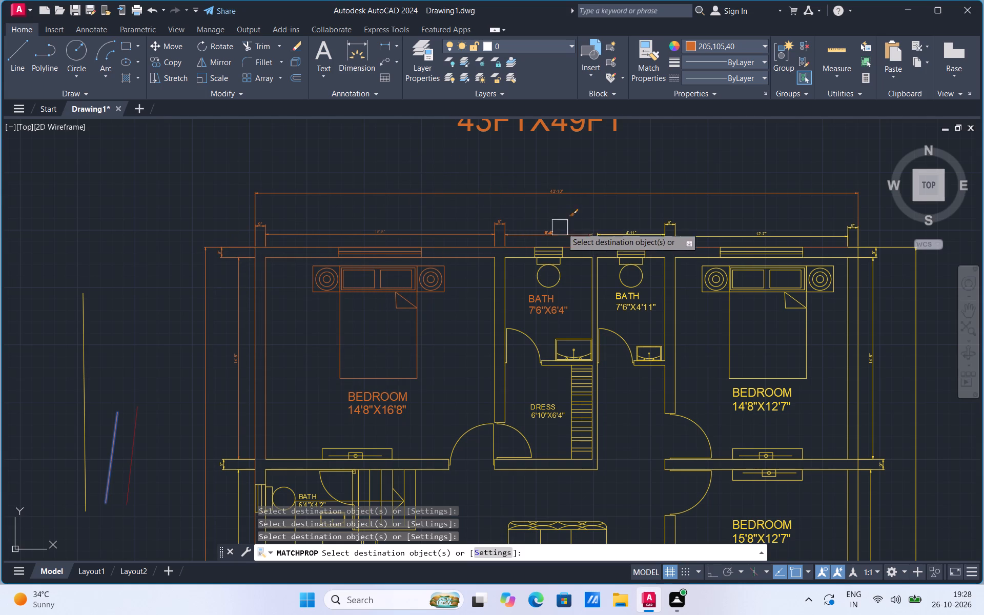
{"action": "left_click_drag", "start_coordinate": [564, 228], "coordinate": [613, 229]}
{"action": "left_click_drag", "start_coordinate": [613, 229], "coordinate": [597, 236]}
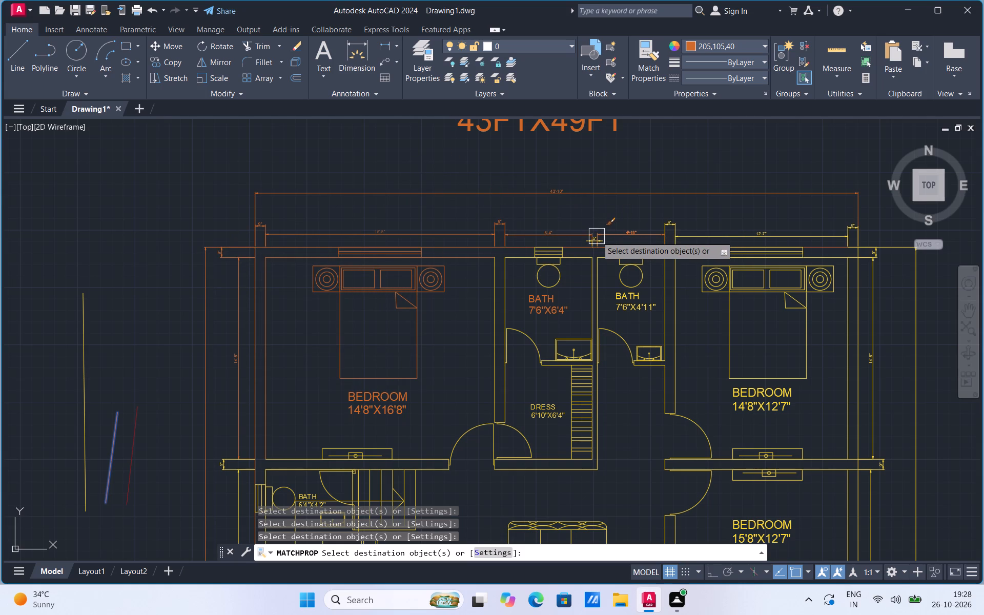
{"action": "left_click_drag", "start_coordinate": [597, 236], "coordinate": [583, 238]}
{"action": "left_click", "coordinate": [583, 238]}
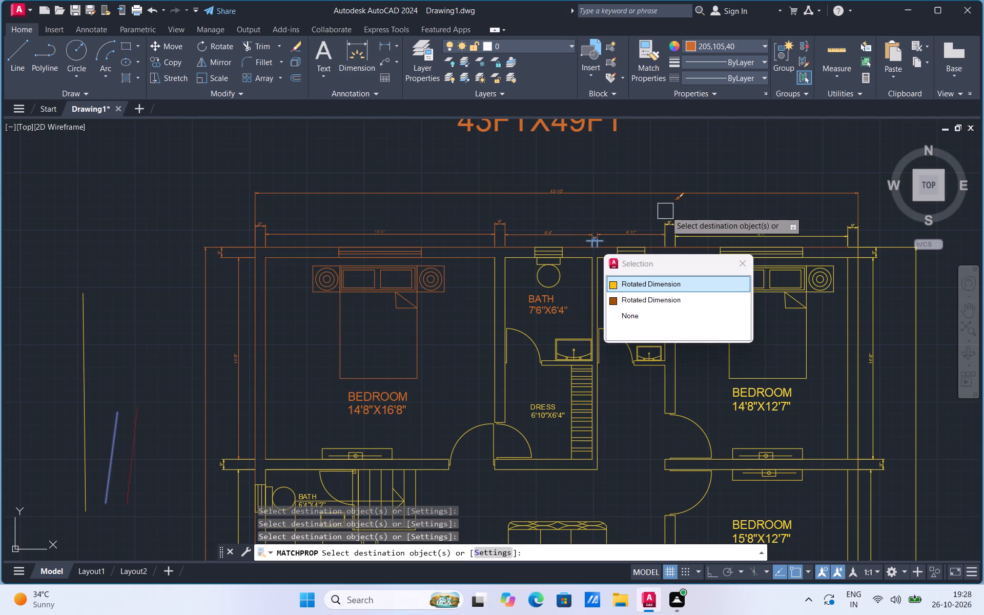
{"action": "left_click_drag", "start_coordinate": [668, 217], "coordinate": [733, 233]}
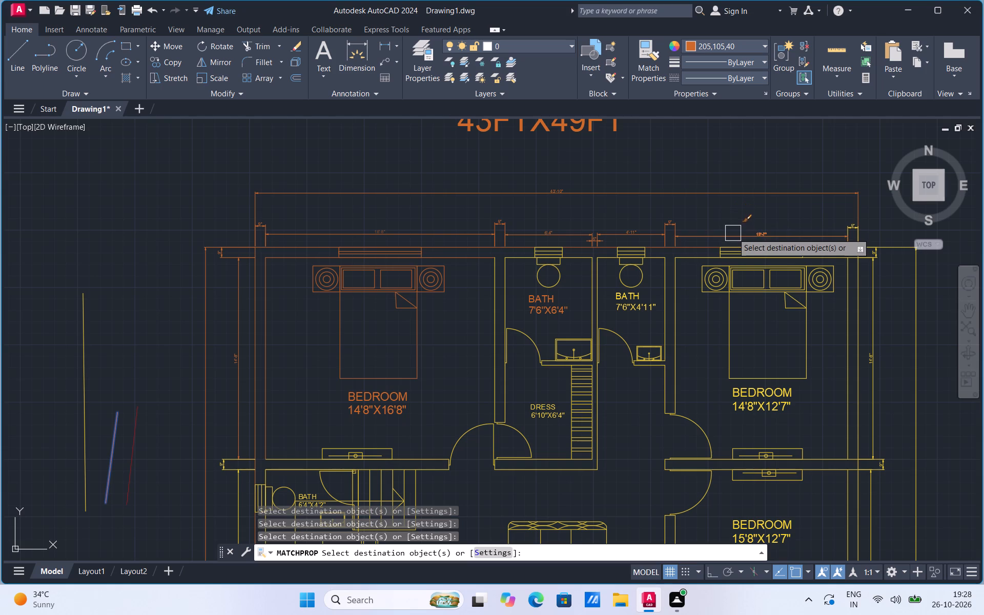
{"action": "left_click", "coordinate": [733, 233]}
{"action": "left_click", "coordinate": [847, 221]}
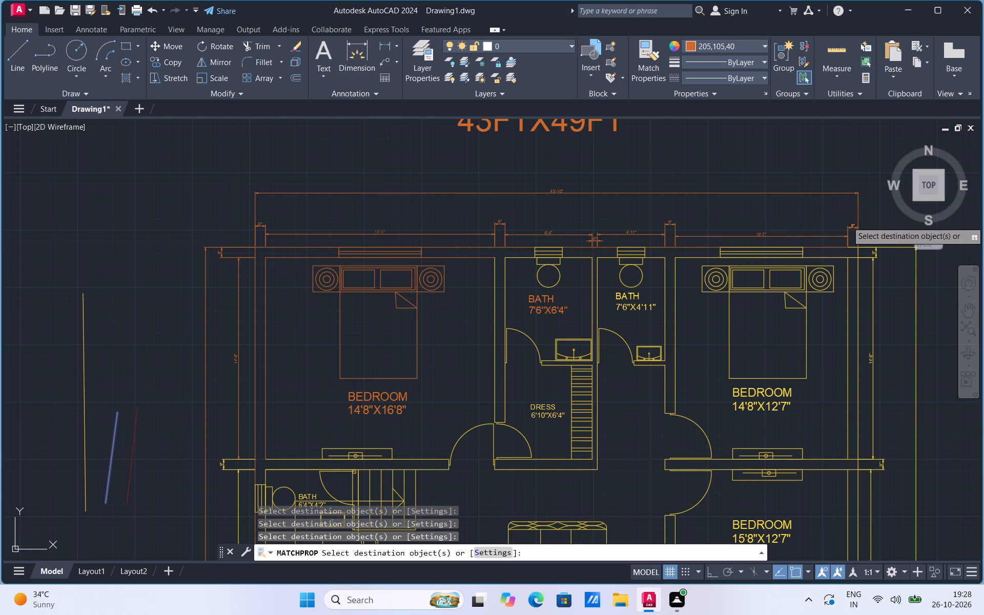
Match the orange properties onto the upper wall lines and windows of the 14'8"X12'7" bedroom and baths, plus the first bath's bedroom-side wall.
{"action": "left_click_drag", "start_coordinate": [834, 256], "coordinate": [794, 248]}
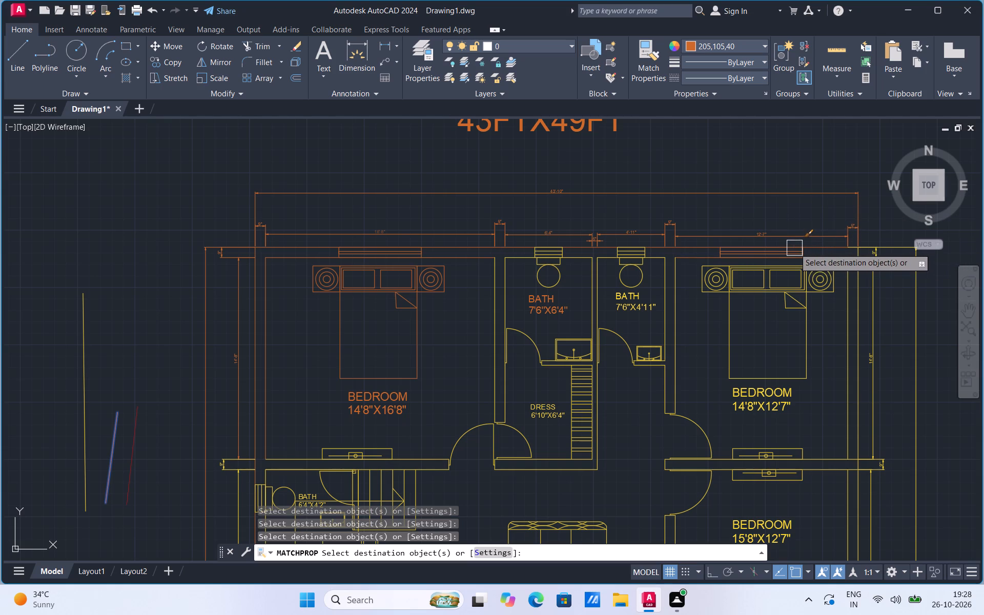
{"action": "left_click_drag", "start_coordinate": [794, 248], "coordinate": [794, 248]}
{"action": "left_click_drag", "start_coordinate": [794, 248], "coordinate": [623, 248]}
{"action": "left_click_drag", "start_coordinate": [623, 248], "coordinate": [538, 249]}
{"action": "left_click", "coordinate": [538, 249]}
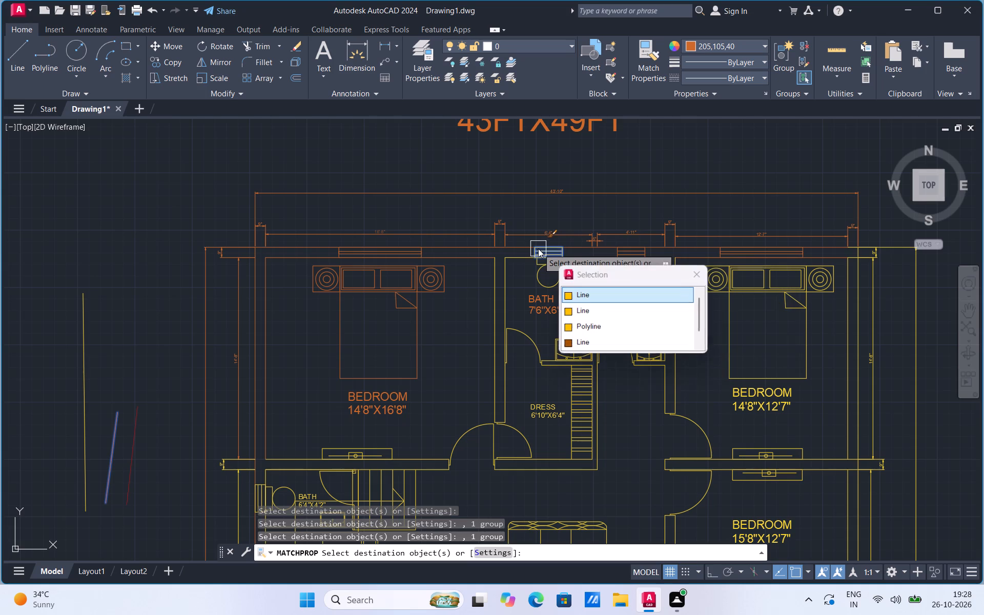
{"action": "left_click_drag", "start_coordinate": [522, 254], "coordinate": [504, 281]}
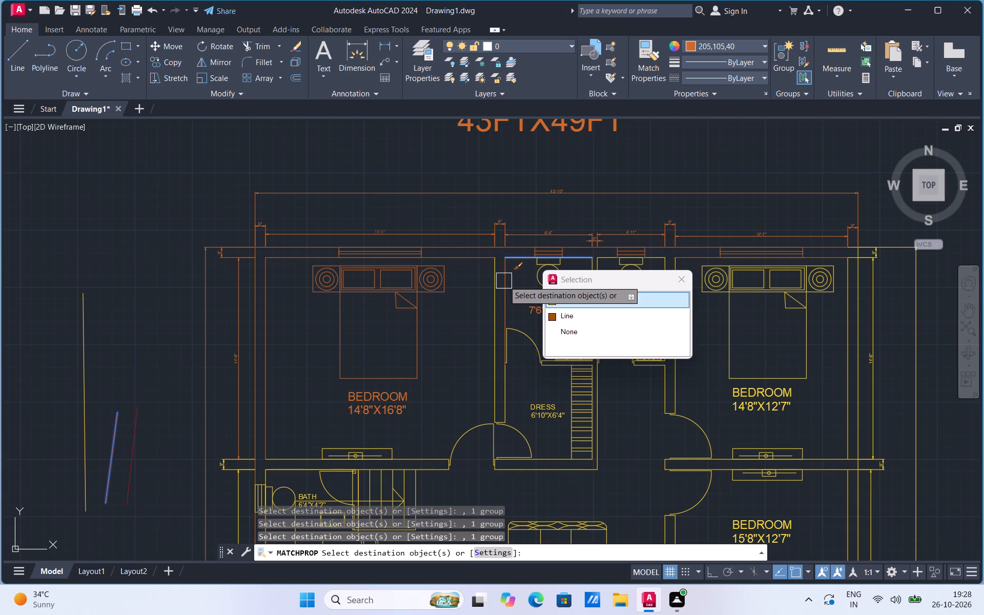
{"action": "left_click", "coordinate": [504, 281]}
{"action": "left_click", "coordinate": [493, 286]}
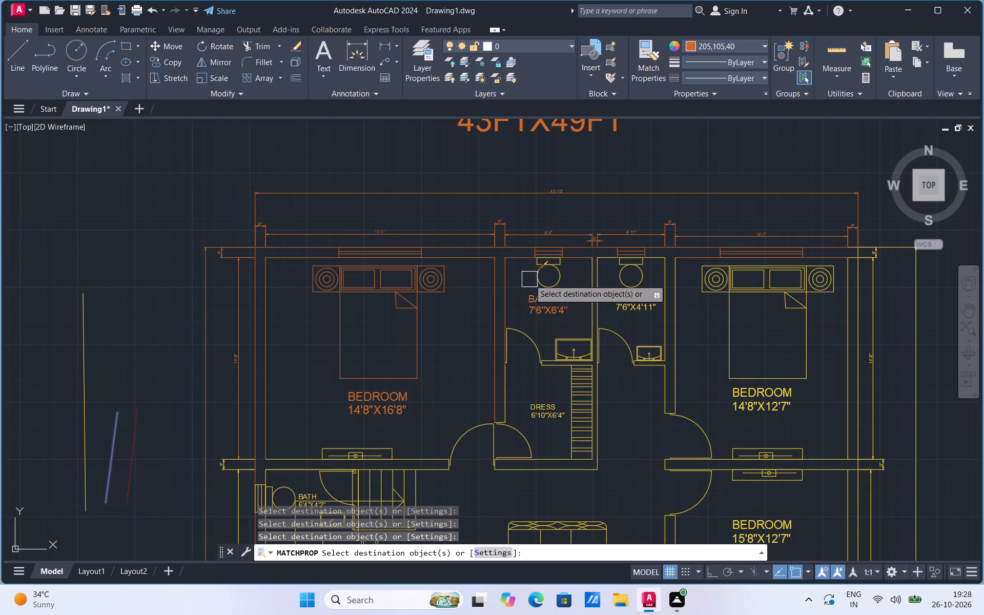
Match the orange properties onto the 7'6"X6'4" bath's toilet, upper wall line, door, washbasin and the wall shared with the adjoining bath.
{"action": "left_click_drag", "start_coordinate": [530, 279], "coordinate": [563, 279]}
{"action": "left_click_drag", "start_coordinate": [563, 279], "coordinate": [562, 253]}
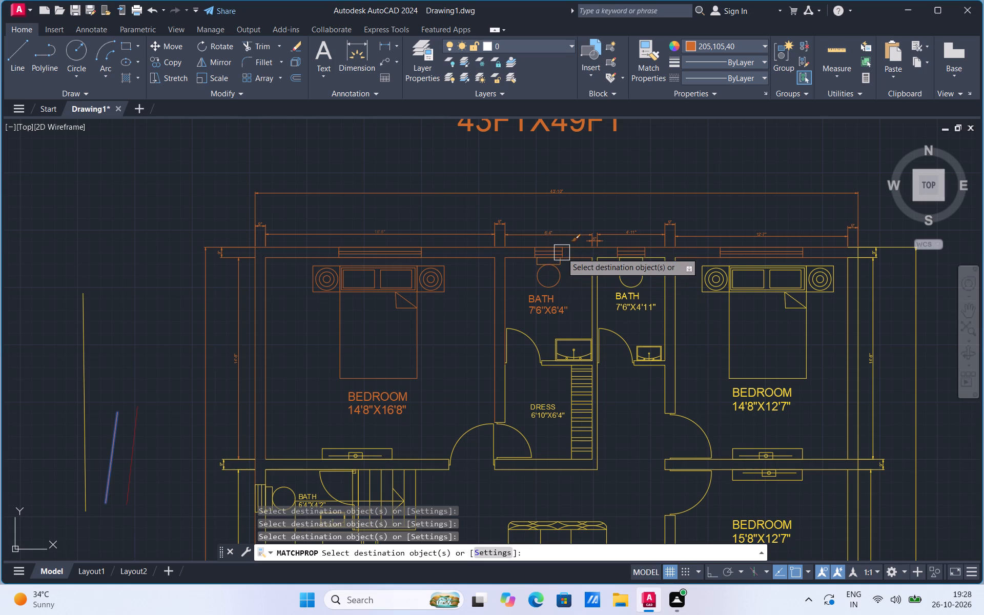
{"action": "left_click_drag", "start_coordinate": [562, 253], "coordinate": [562, 253]}
{"action": "left_click", "coordinate": [562, 253]}
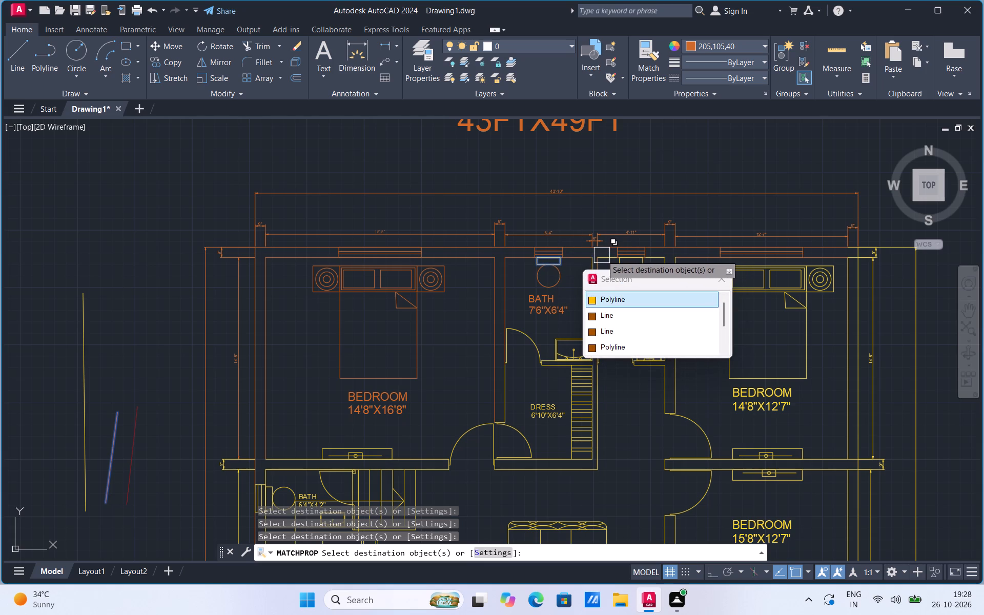
{"action": "left_click_drag", "start_coordinate": [601, 255], "coordinate": [527, 339]}
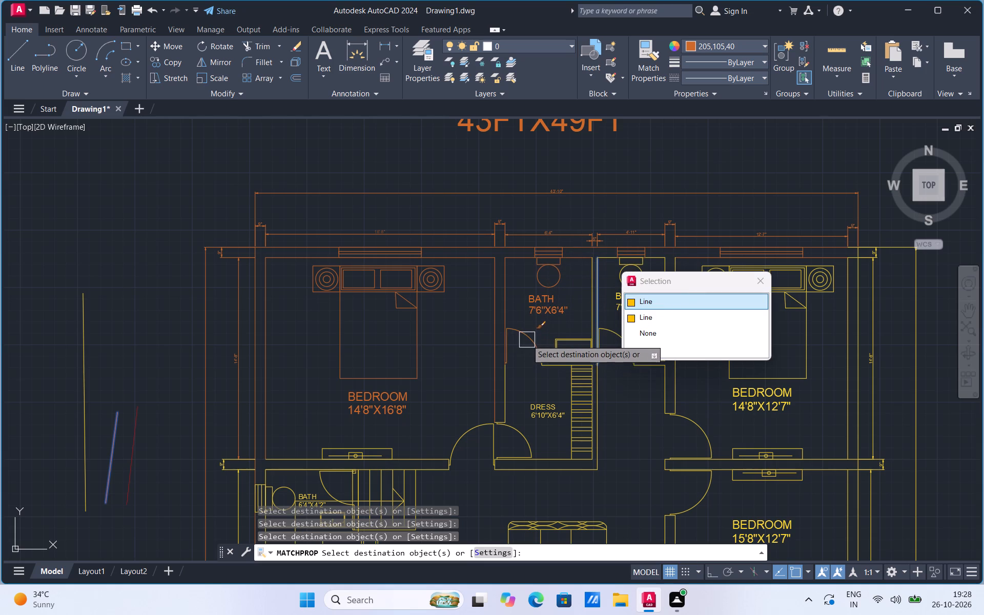
{"action": "left_click_drag", "start_coordinate": [527, 339], "coordinate": [570, 336]}
{"action": "left_click_drag", "start_coordinate": [570, 336], "coordinate": [586, 311]}
{"action": "left_click_drag", "start_coordinate": [586, 311], "coordinate": [603, 259]}
Match the orange properties onto the 7'6"X4'11" bath's shared wall line, door, label, toilet and bedroom-side wall line.
{"action": "left_click_drag", "start_coordinate": [603, 259], "coordinate": [603, 325]}
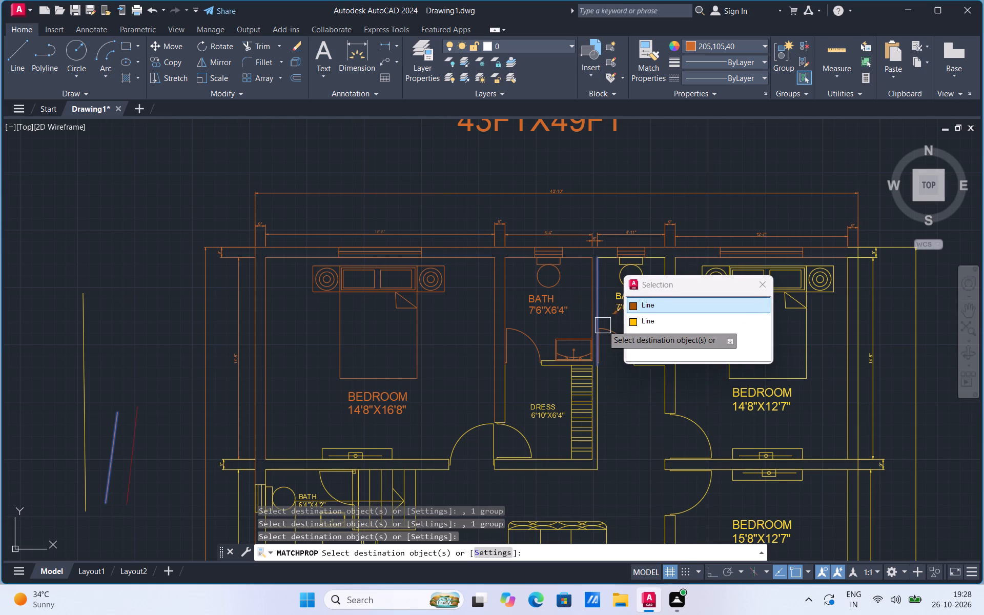
{"action": "left_click_drag", "start_coordinate": [603, 325], "coordinate": [603, 327]}
{"action": "left_click", "coordinate": [603, 327]}
{"action": "left_click_drag", "start_coordinate": [638, 297], "coordinate": [638, 296]}
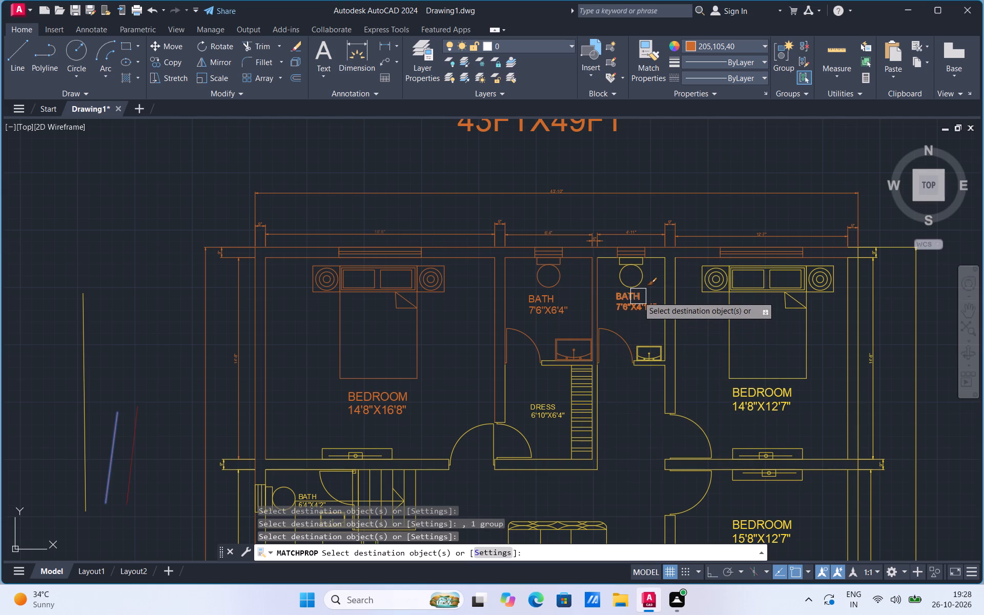
{"action": "left_click_drag", "start_coordinate": [638, 296], "coordinate": [646, 278]}
{"action": "left_click_drag", "start_coordinate": [646, 278], "coordinate": [619, 280]}
{"action": "left_click_drag", "start_coordinate": [619, 280], "coordinate": [667, 274]}
{"action": "left_click_drag", "start_coordinate": [667, 274], "coordinate": [656, 260]}
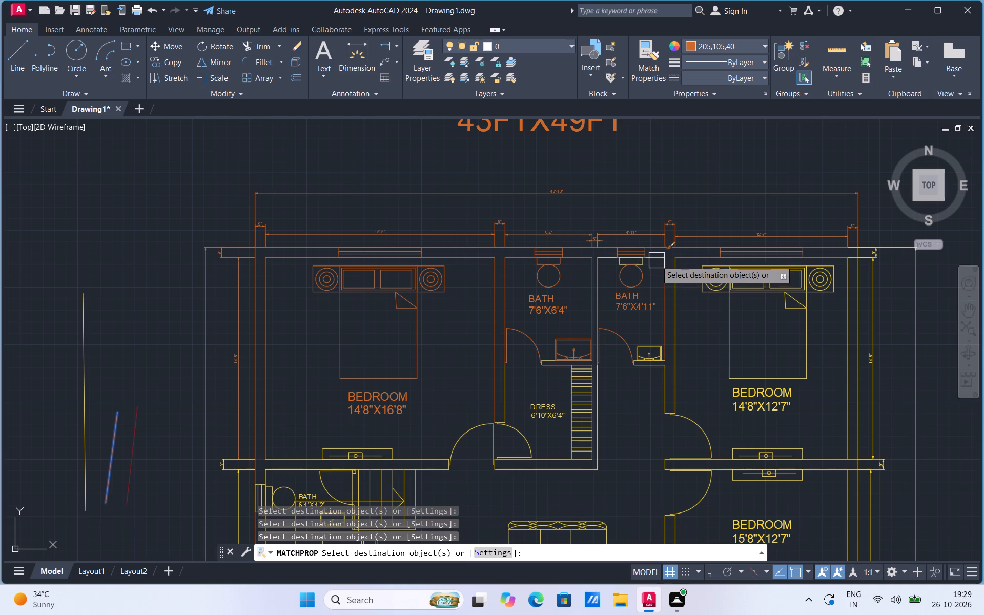
Match the orange properties onto the 7'6"X4'11" bath's toilet cistern and upper wall line, plus the adjoining 14'8"X12'7" bedroom wall line.
{"action": "left_click_drag", "start_coordinate": [656, 260], "coordinate": [652, 260]}
{"action": "left_click_drag", "start_coordinate": [652, 260], "coordinate": [628, 307]}
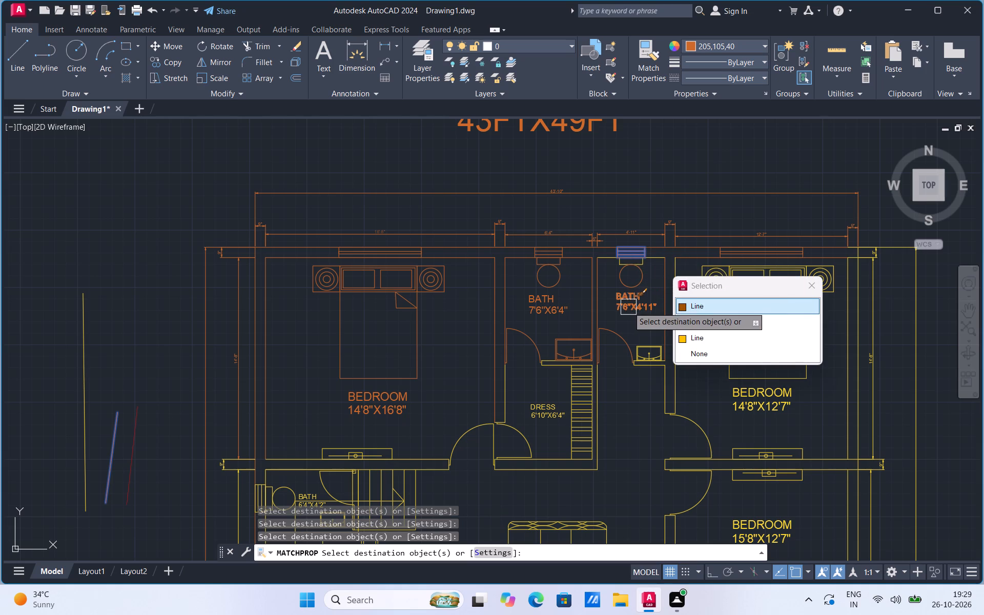
{"action": "scroll", "coordinate": [646, 270], "scroll_direction": "up", "scroll_amount": 5}
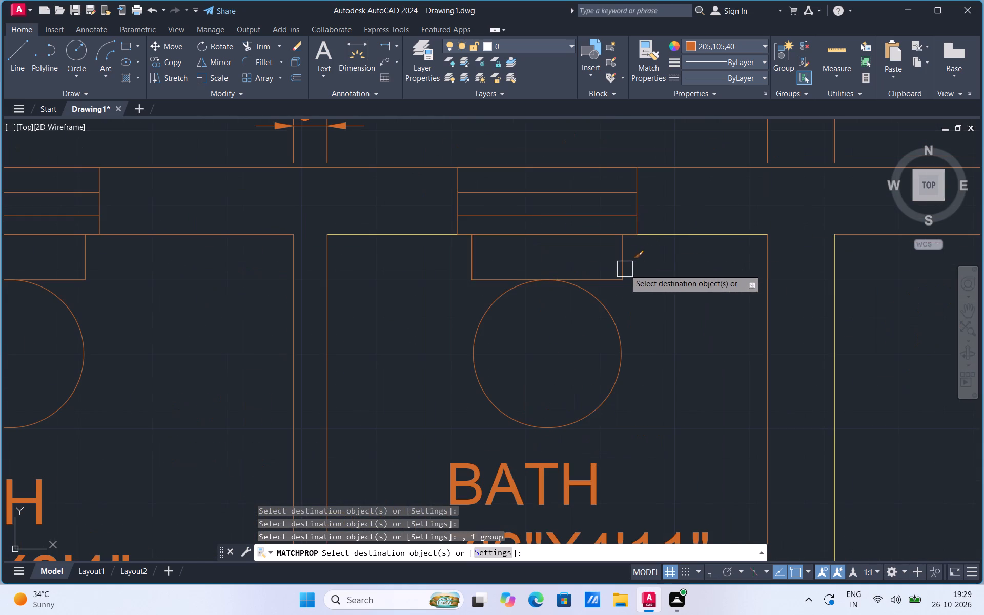
{"action": "left_click", "coordinate": [625, 269]}
{"action": "left_click", "coordinate": [659, 241]}
{"action": "scroll", "coordinate": [449, 241], "scroll_direction": "down", "scroll_amount": 2}
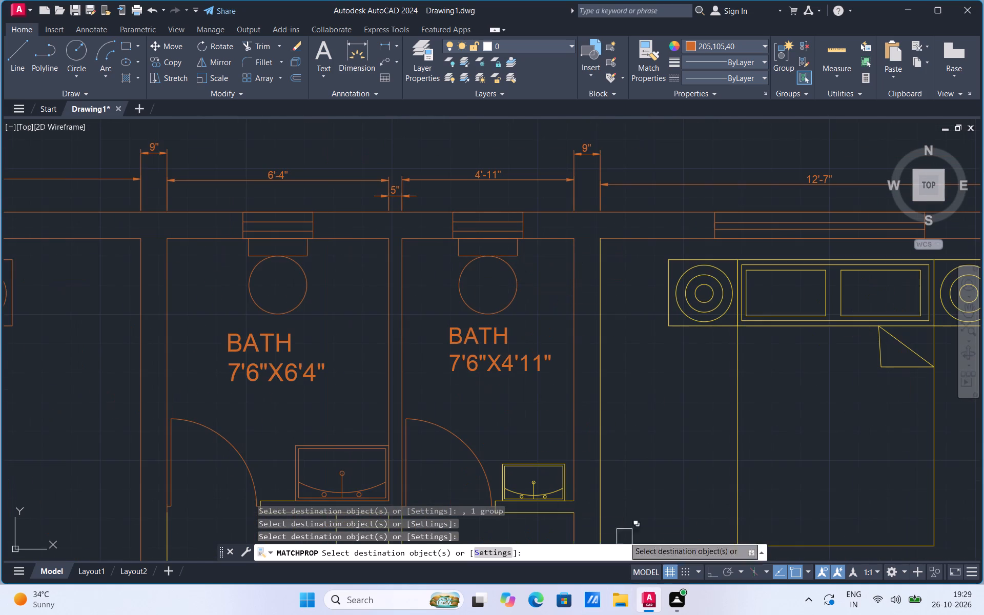
{"action": "left_click", "coordinate": [600, 421]}
Match the orange properties onto the 7'6"X4'11" bath's washbasin and the lines of the short wall below it.
{"action": "left_click", "coordinate": [552, 458]}
{"action": "scroll", "coordinate": [504, 519], "scroll_direction": "up", "scroll_amount": 2}
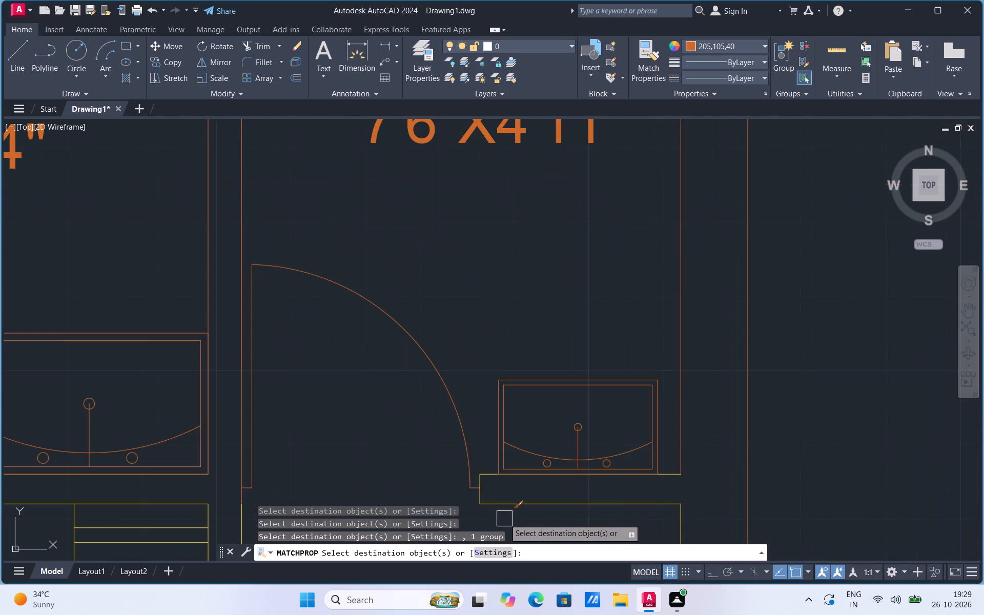
{"action": "left_click", "coordinate": [501, 507]}
{"action": "scroll", "coordinate": [488, 487], "scroll_direction": "up", "scroll_amount": 2}
{"action": "left_click", "coordinate": [483, 457]}
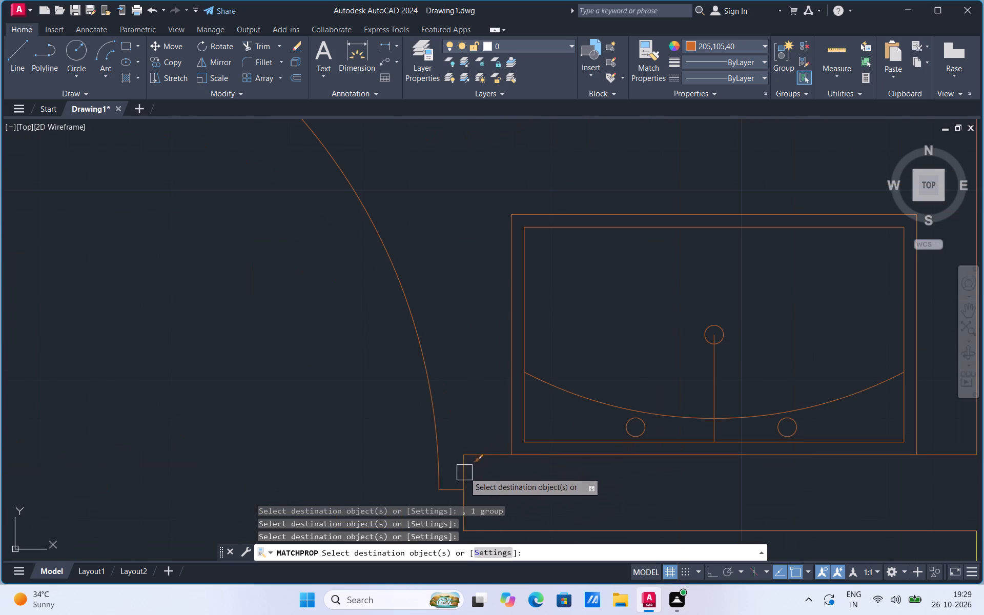
{"action": "left_click", "coordinate": [464, 473]}
Match the orange properties onto the dress room's bedroom-side wall line and the short wall below the 7'6"X6'4" bath.
{"action": "scroll", "coordinate": [572, 387], "scroll_direction": "down", "scroll_amount": 4}
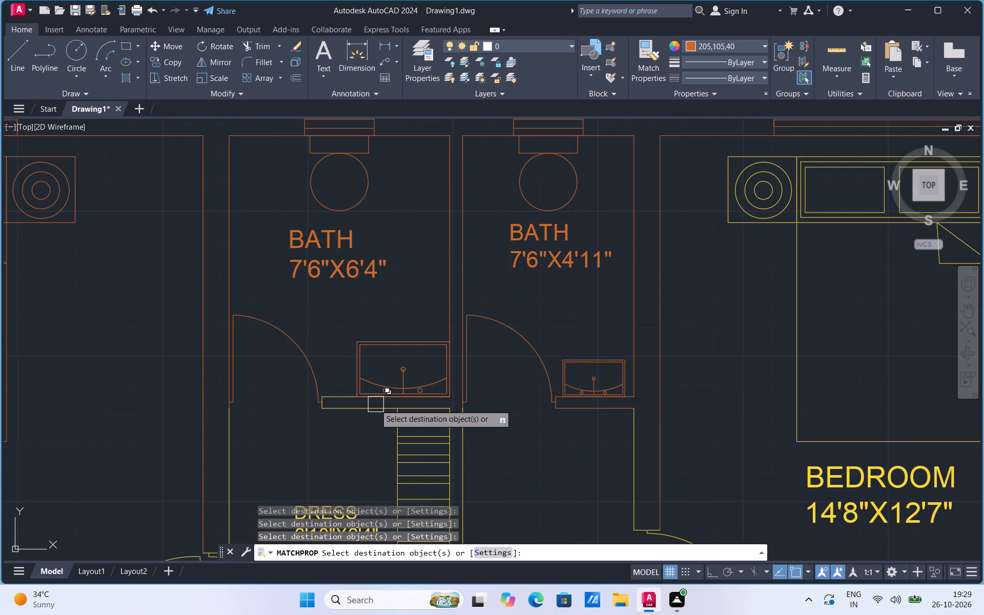
{"action": "left_click", "coordinate": [225, 460]}
{"action": "scroll", "coordinate": [290, 422], "scroll_direction": "up", "scroll_amount": 3}
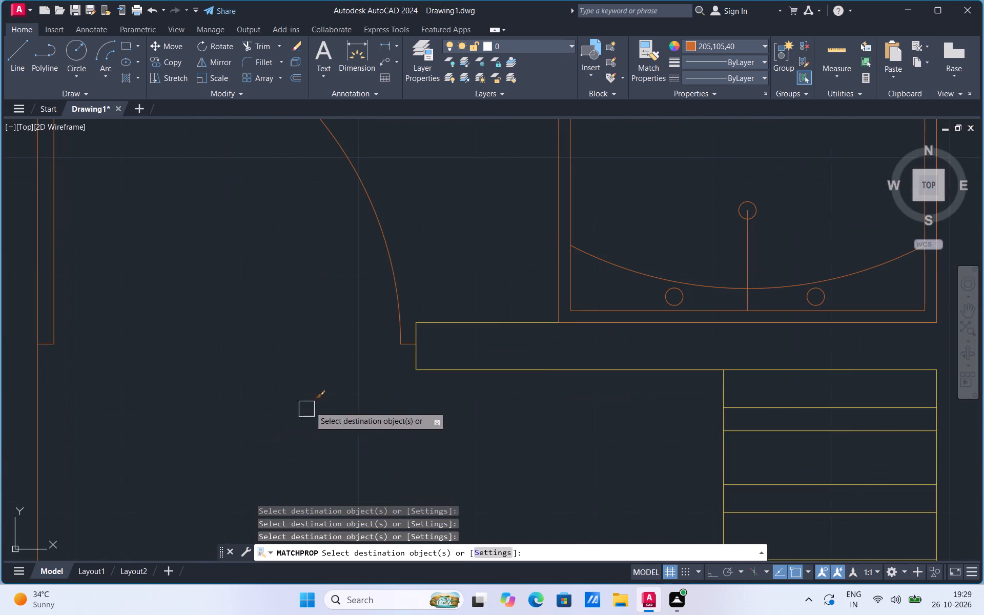
{"action": "left_click", "coordinate": [458, 320]}
{"action": "left_click", "coordinate": [418, 361]}
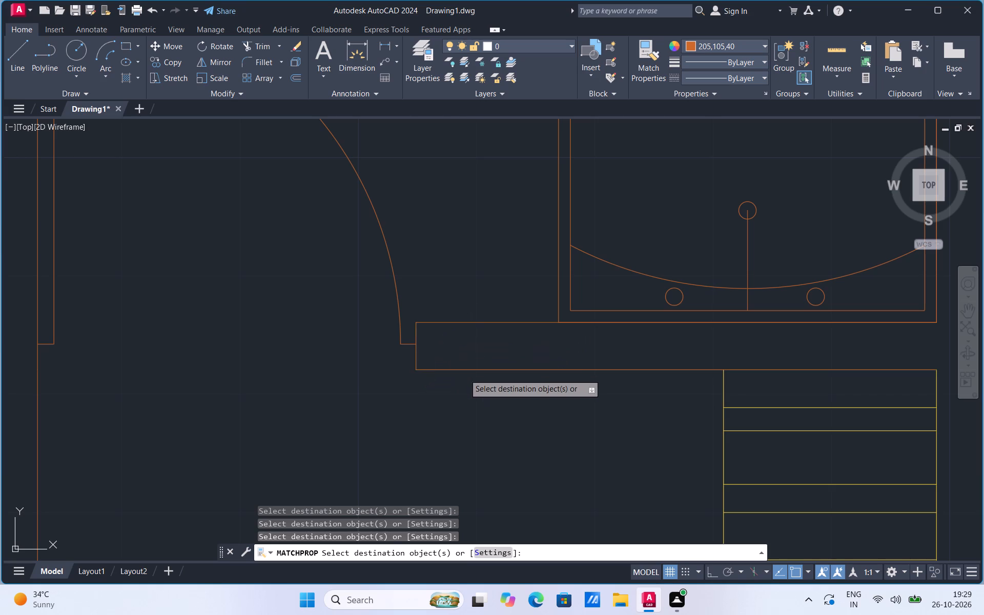
{"action": "left_click", "coordinate": [464, 374]}
Match the orange properties onto the passage-side wall line, wall end and door of the 14'8"X12'7" bedroom.
{"action": "scroll", "coordinate": [464, 381], "scroll_direction": "down", "scroll_amount": 3}
{"action": "left_click", "coordinate": [757, 423]}
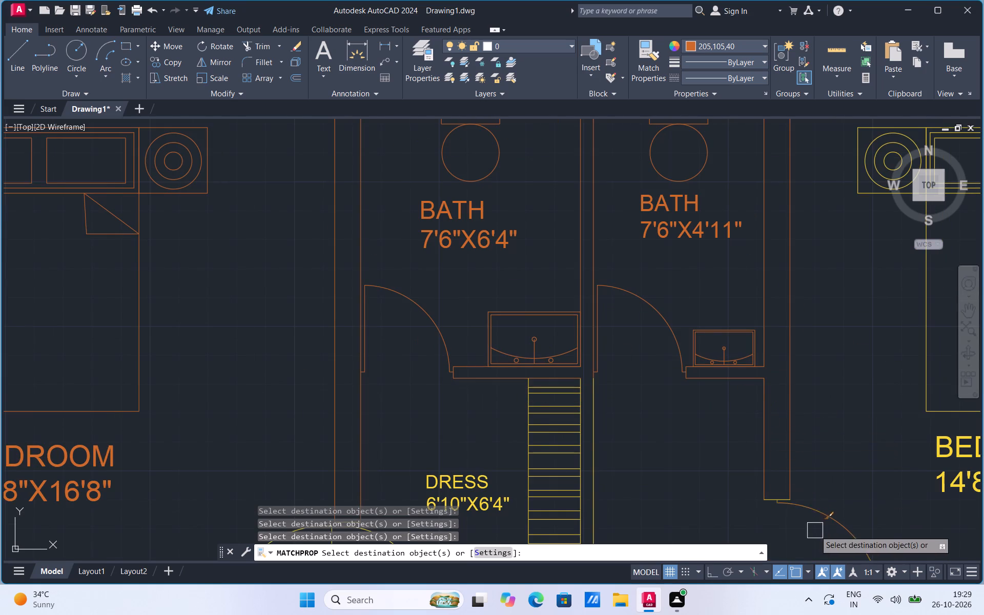
{"action": "scroll", "coordinate": [799, 522], "scroll_direction": "up", "scroll_amount": 2}
{"action": "left_click", "coordinate": [717, 458]}
{"action": "left_click", "coordinate": [809, 493]}
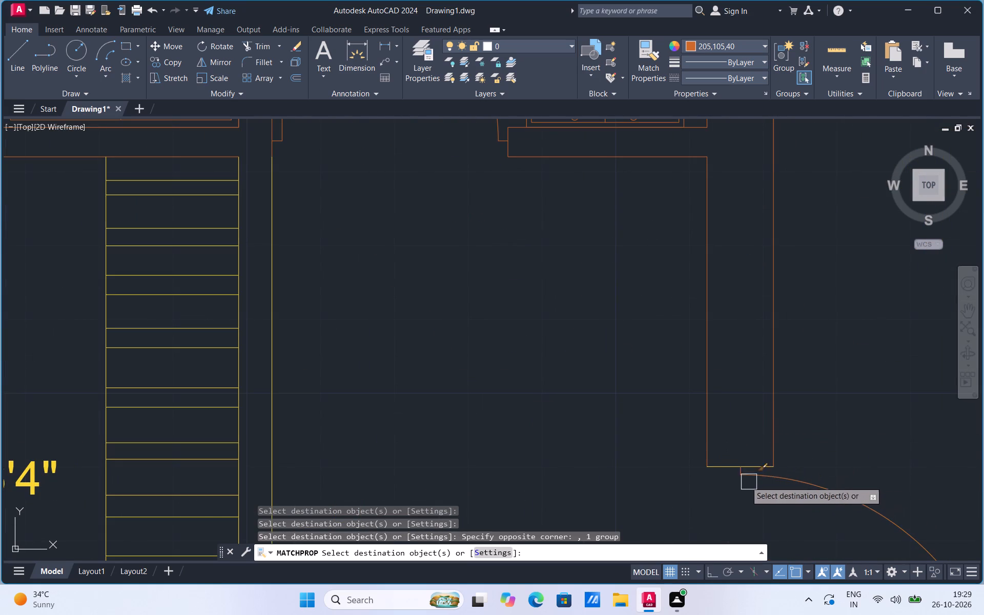
{"action": "left_click", "coordinate": [722, 472]}
{"action": "scroll", "coordinate": [519, 307], "scroll_direction": "down", "scroll_amount": 4}
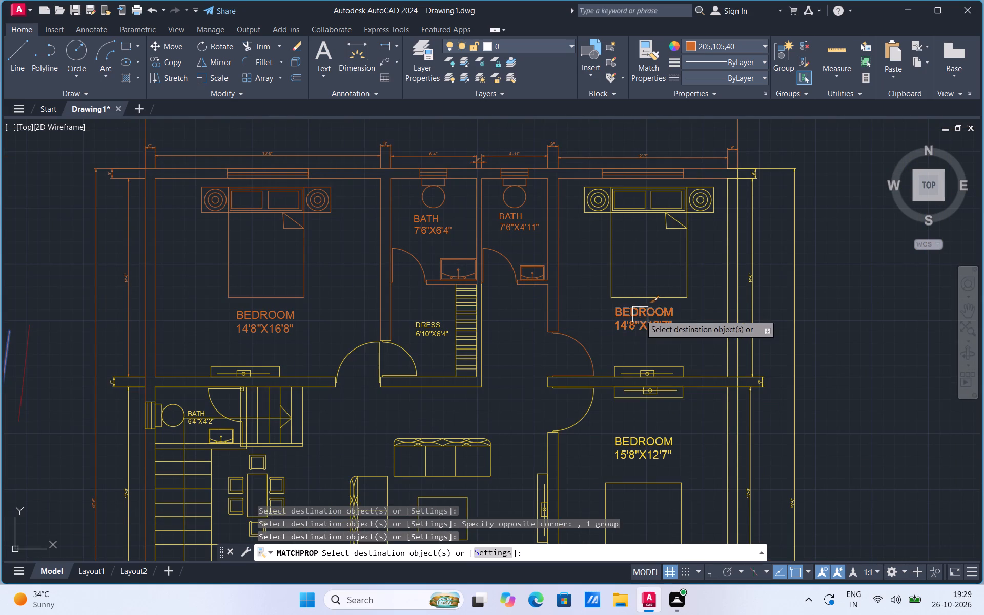
Match the orange properties onto the 14'8"X12'7" bedroom's label and bed.
{"action": "left_click", "coordinate": [640, 315]}
{"action": "left_click", "coordinate": [668, 293]}
Match the orange properties onto the 14'8"X12'7" bedroom's outer wall lines and the overall, 14'-8" and upper 9" dimensions beside them.
{"action": "scroll", "coordinate": [762, 162], "scroll_direction": "up", "scroll_amount": 1}
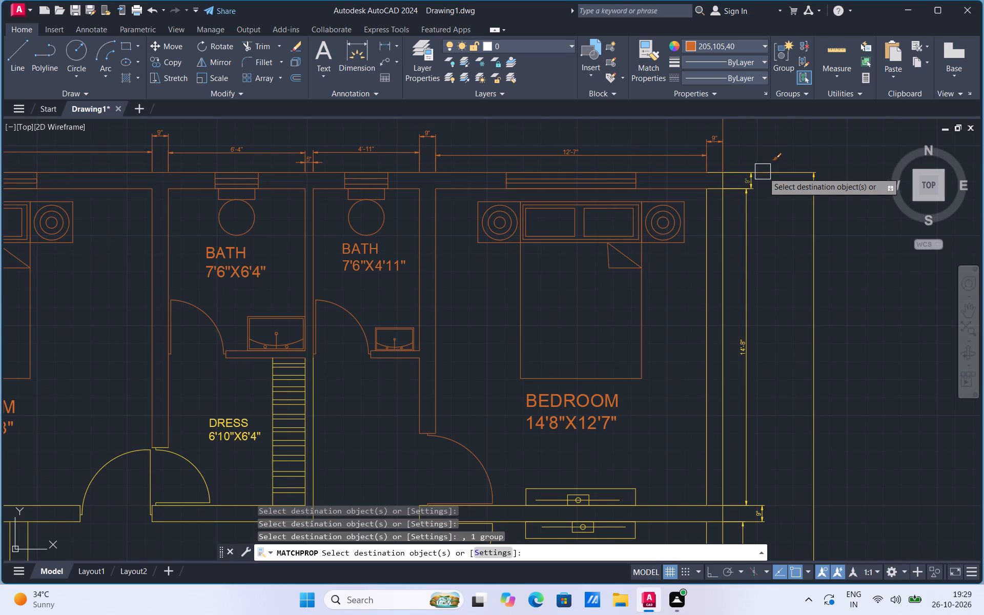
{"action": "left_click", "coordinate": [763, 172]}
{"action": "left_click", "coordinate": [754, 182]}
{"action": "left_click", "coordinate": [716, 246]}
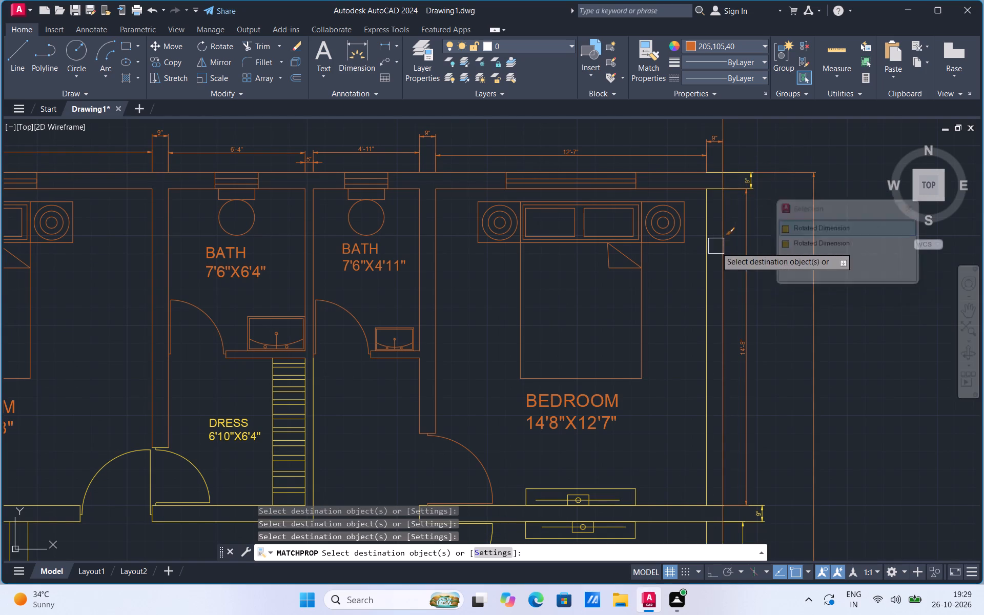
{"action": "left_click", "coordinate": [709, 264]}
{"action": "scroll", "coordinate": [765, 187], "scroll_direction": "up", "scroll_amount": 2}
{"action": "left_click", "coordinate": [731, 180]}
{"action": "scroll", "coordinate": [727, 187], "scroll_direction": "down", "scroll_amount": 2}
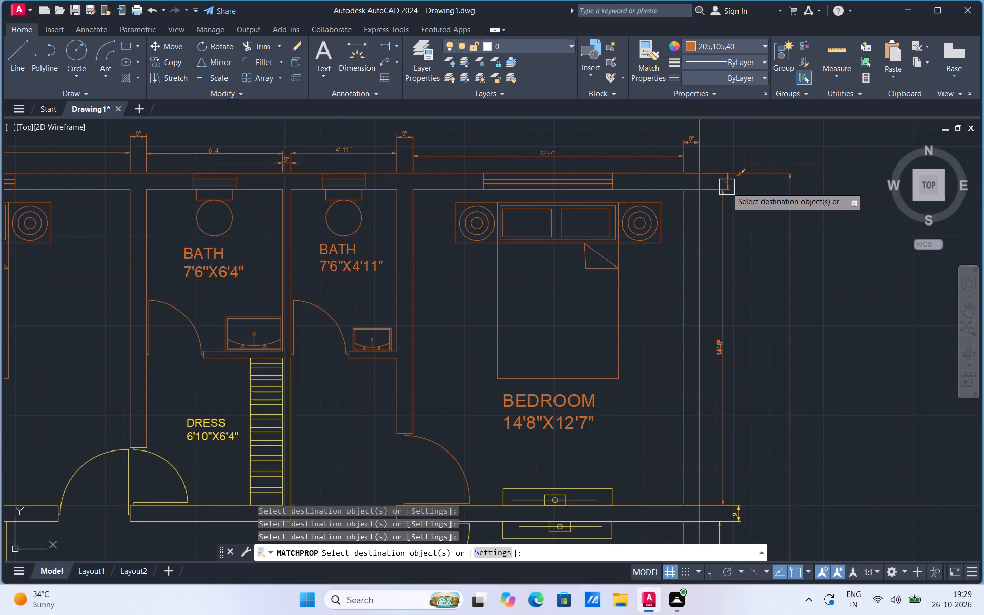
Match the orange properties onto the wall between the 14'8"X12'7" and 15'8"X12'7" bedrooms, both TV units and the lower bedroom's door.
{"action": "scroll", "coordinate": [727, 187], "scroll_direction": "down", "scroll_amount": 1}
{"action": "scroll", "coordinate": [626, 401], "scroll_direction": "up", "scroll_amount": 2}
{"action": "left_click", "coordinate": [628, 359]}
{"action": "left_click", "coordinate": [509, 359]}
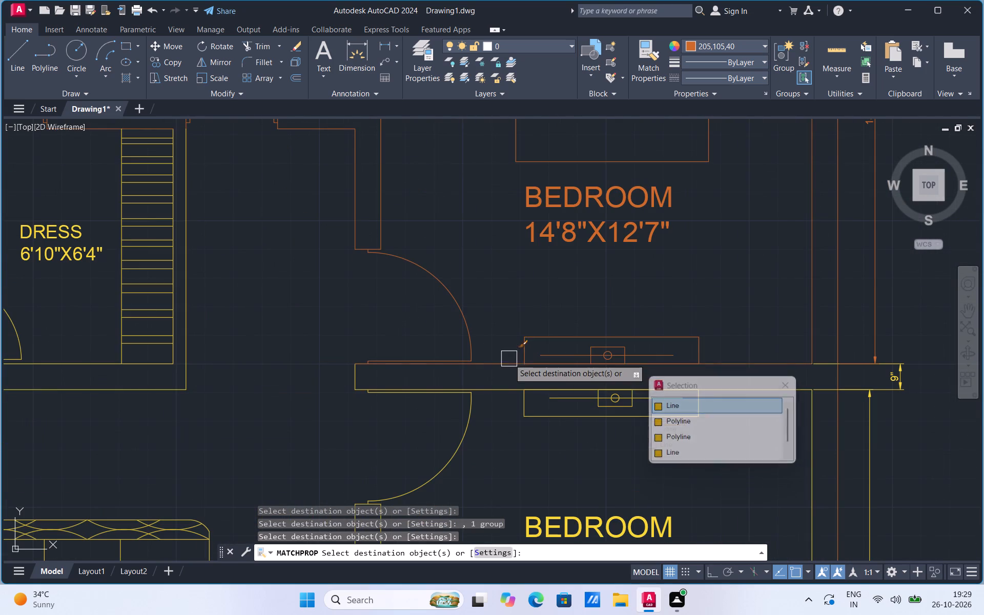
{"action": "left_click", "coordinate": [491, 392]}
{"action": "left_click", "coordinate": [517, 411]}
{"action": "left_click", "coordinate": [448, 460]}
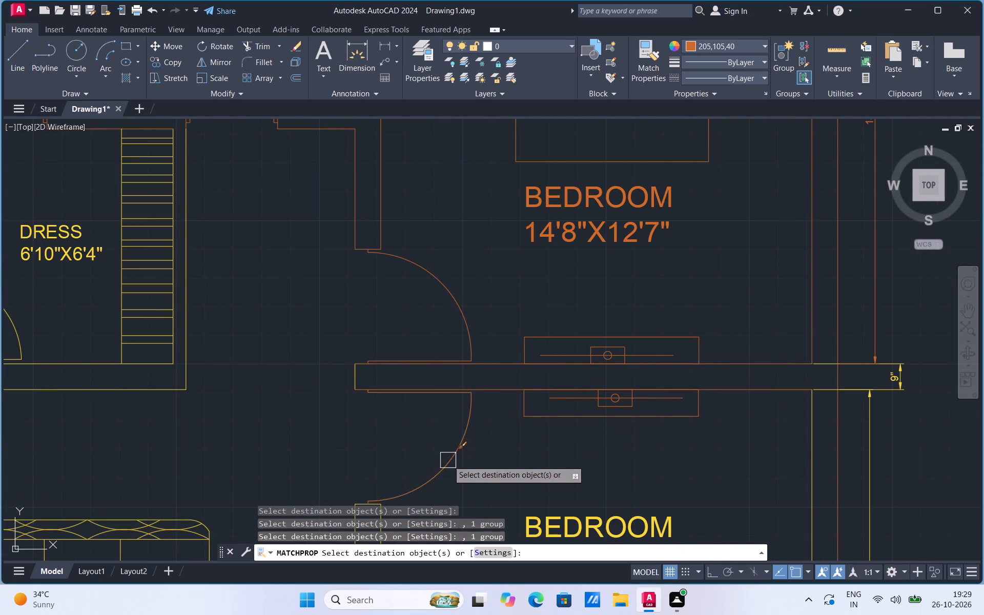
{"action": "left_click", "coordinate": [352, 376]}
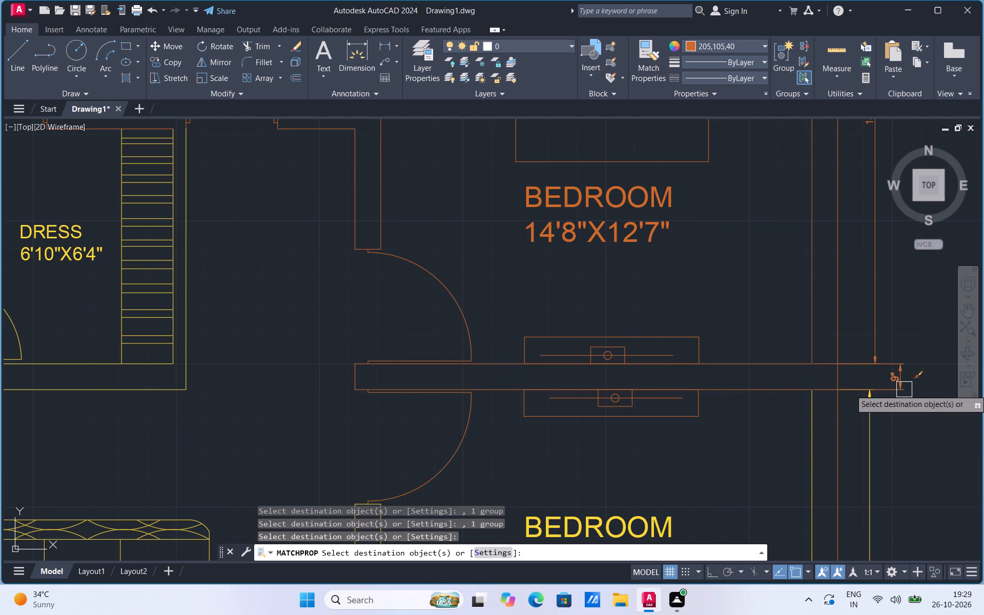
Match the orange properties onto the dividing wall's 9" dimension and the 15'8"X12'7" bedroom's side dimension, outer wall line and label.
{"action": "left_click", "coordinate": [904, 391]}
{"action": "left_click", "coordinate": [869, 423]}
{"action": "left_click", "coordinate": [810, 441]}
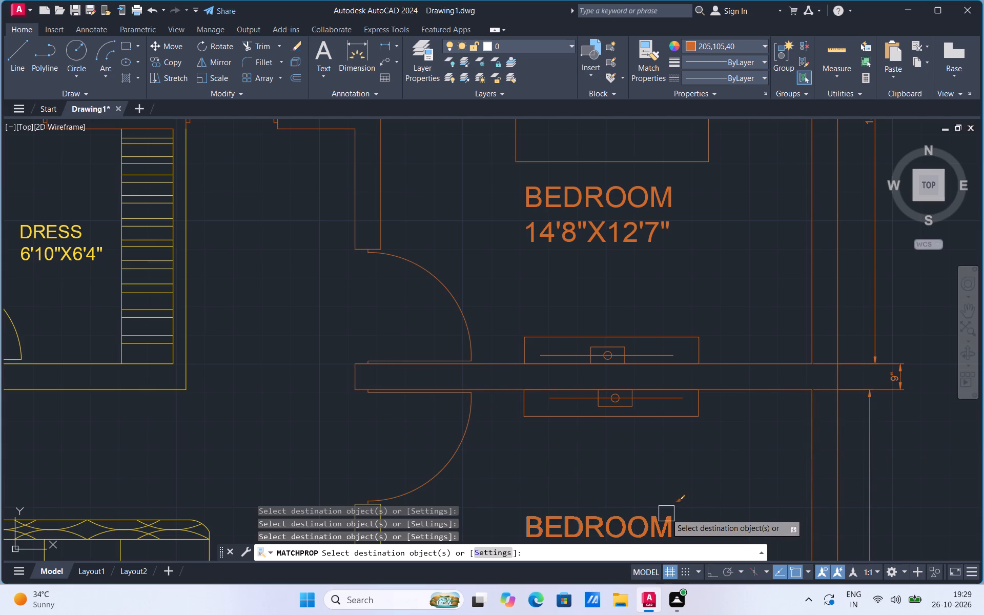
{"action": "left_click", "coordinate": [666, 514]}
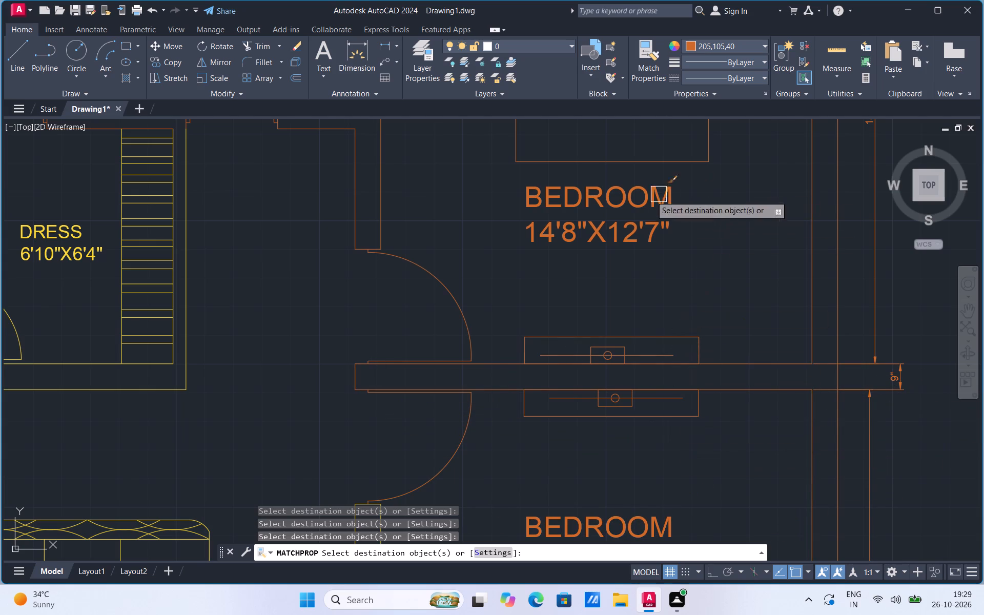
Match the orange properties onto the 14'8"X16'8" bedroom's TV unit and lower wall, the adjacent 9" and 15'-8" dimensions, and the 6'4"X4'2" bath window.
{"action": "scroll", "coordinate": [563, 277], "scroll_direction": "down", "scroll_amount": 5}
{"action": "scroll", "coordinate": [432, 342], "scroll_direction": "up", "scroll_amount": 4}
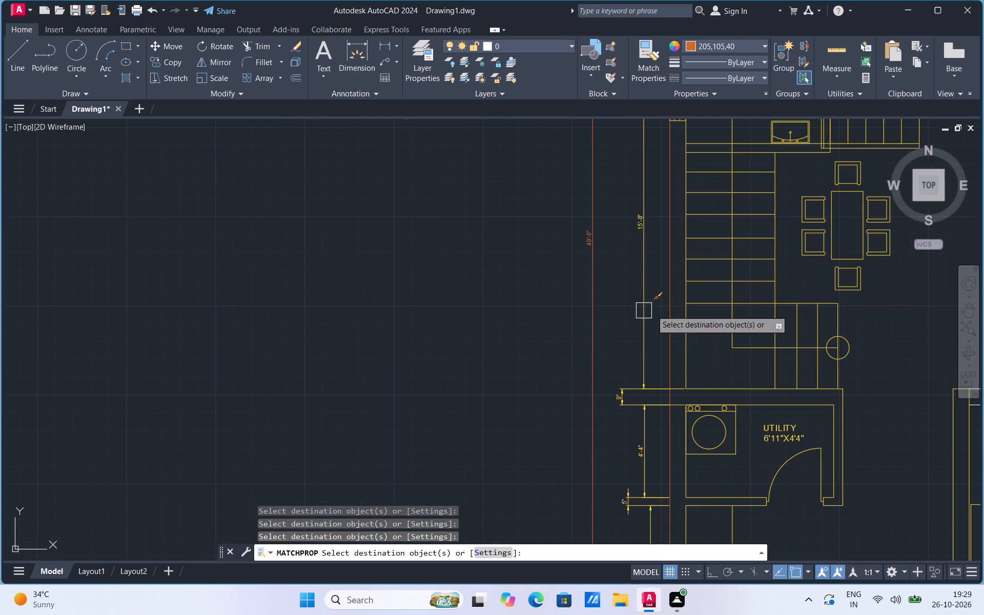
{"action": "scroll", "coordinate": [489, 388], "scroll_direction": "down", "scroll_amount": 2}
{"action": "scroll", "coordinate": [725, 262], "scroll_direction": "up", "scroll_amount": 2}
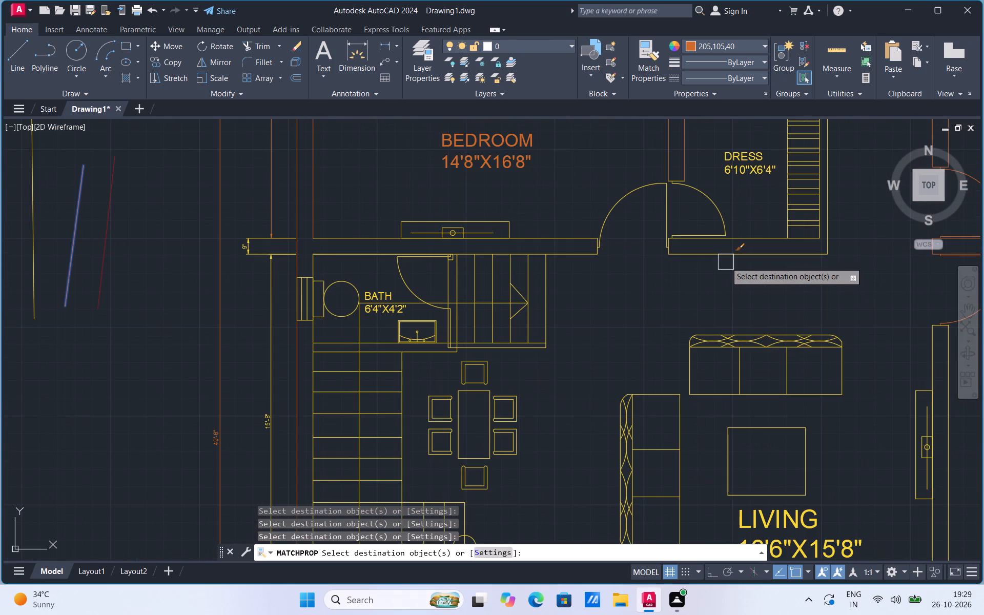
{"action": "left_click_drag", "start_coordinate": [487, 228], "coordinate": [480, 230]}
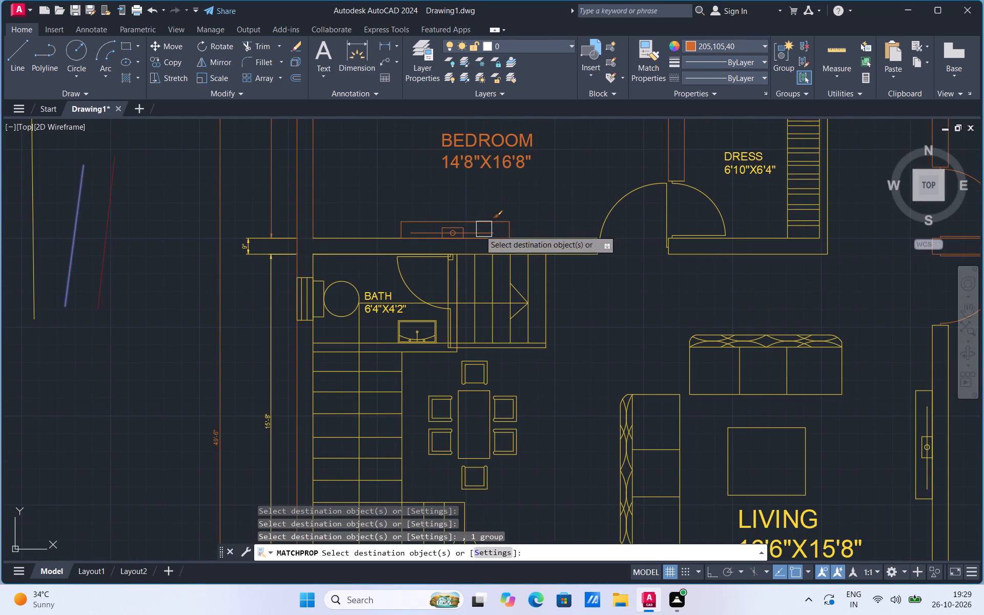
{"action": "left_click_drag", "start_coordinate": [480, 230], "coordinate": [245, 237]}
{"action": "left_click_drag", "start_coordinate": [245, 237], "coordinate": [300, 293]}
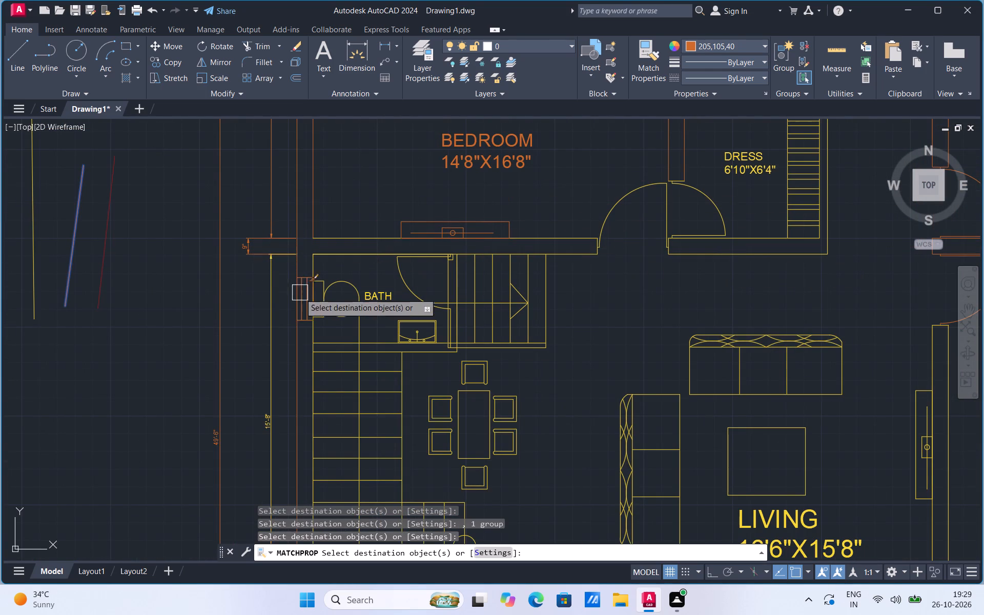
{"action": "left_click_drag", "start_coordinate": [300, 293], "coordinate": [265, 371]}
{"action": "left_click_drag", "start_coordinate": [265, 371], "coordinate": [288, 316]}
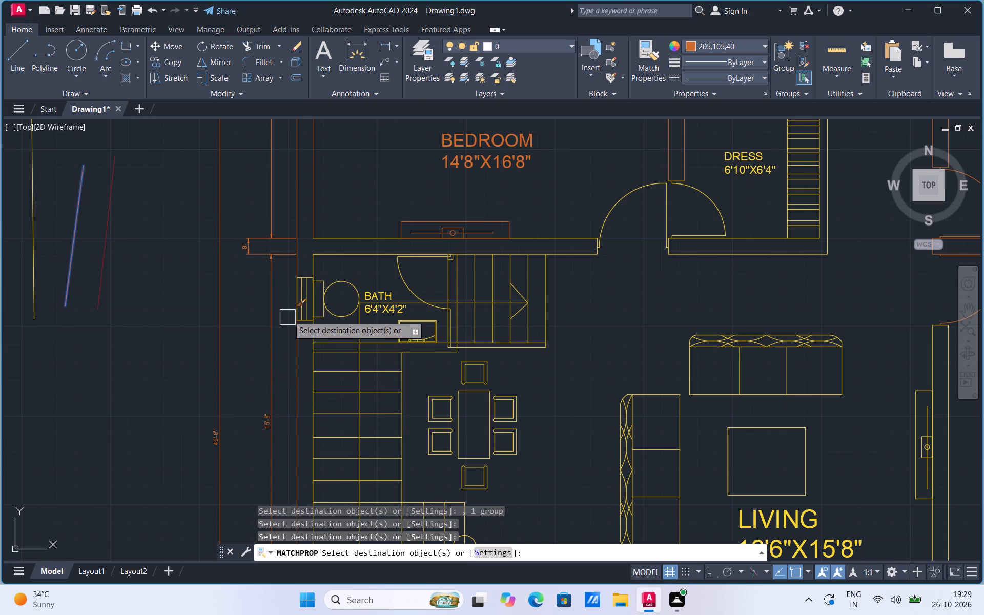
{"action": "left_click_drag", "start_coordinate": [288, 316], "coordinate": [299, 296]}
{"action": "left_click", "coordinate": [299, 296]}
{"action": "left_click_drag", "start_coordinate": [326, 255], "coordinate": [333, 239]}
{"action": "left_click_drag", "start_coordinate": [333, 239], "coordinate": [317, 263]}
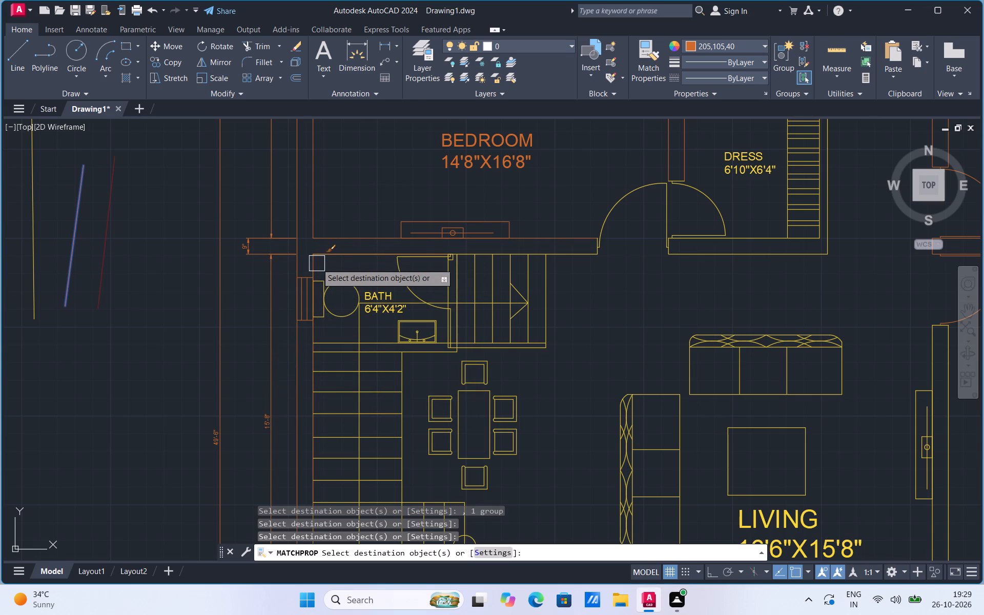
Match the orange properties onto the 6'4"X4'2" bath's outer wall line, toilet, lower wall line, label and door.
{"action": "left_click_drag", "start_coordinate": [317, 263], "coordinate": [316, 263]}
{"action": "left_click_drag", "start_coordinate": [316, 263], "coordinate": [325, 278]}
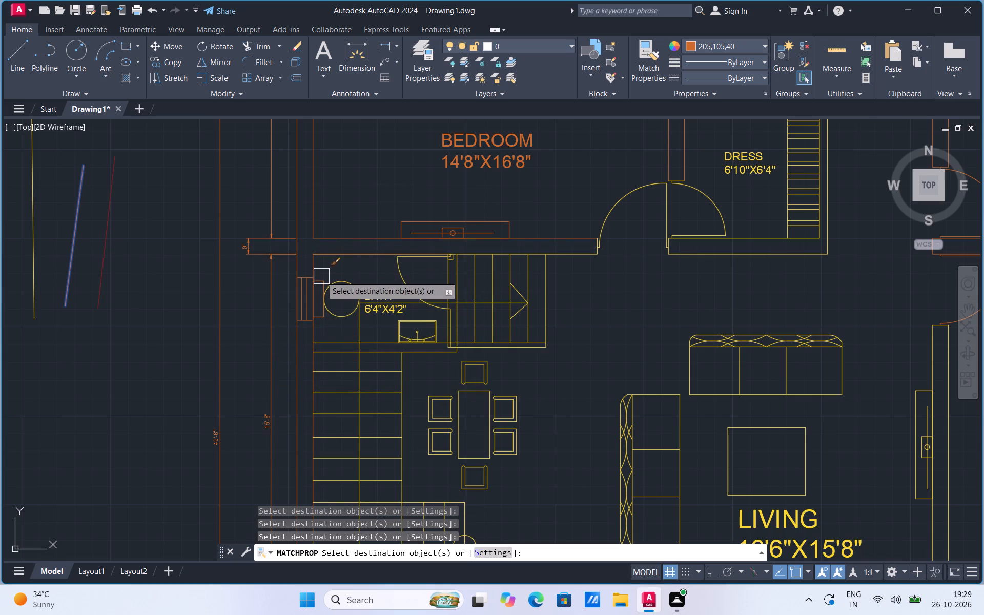
{"action": "left_click_drag", "start_coordinate": [321, 276], "coordinate": [335, 277]}
{"action": "left_click_drag", "start_coordinate": [335, 277], "coordinate": [350, 336]}
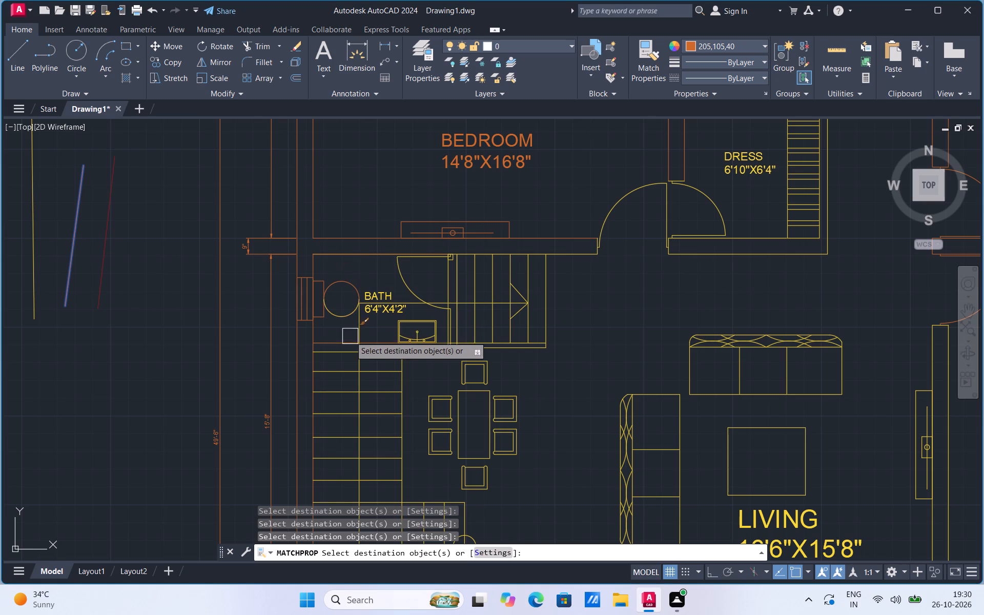
{"action": "left_click_drag", "start_coordinate": [350, 336], "coordinate": [344, 313]}
{"action": "left_click_drag", "start_coordinate": [344, 313], "coordinate": [374, 313]}
{"action": "left_click", "coordinate": [374, 313]}
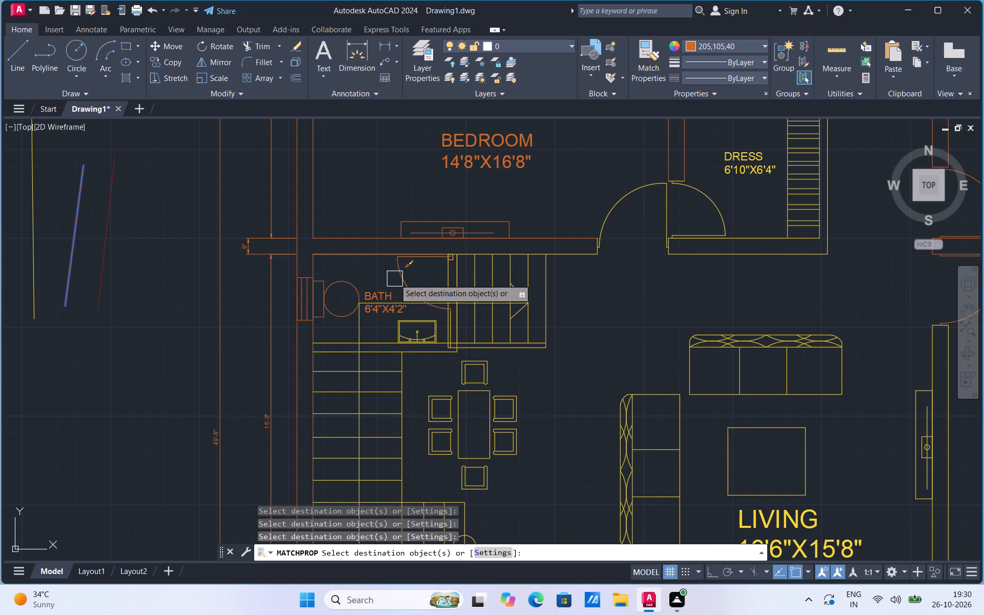
{"action": "left_click_drag", "start_coordinate": [395, 279], "coordinate": [507, 289]}
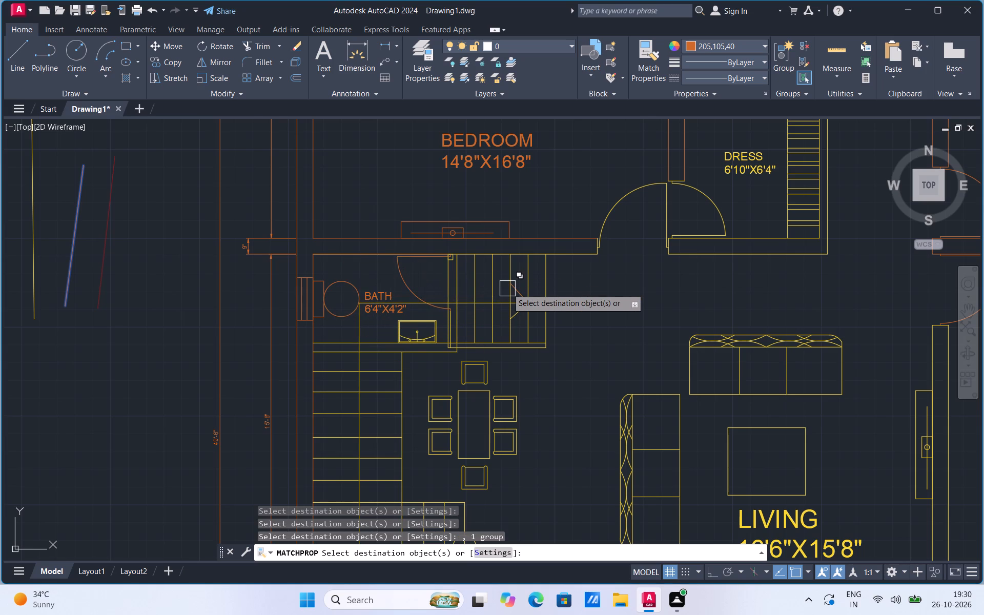
Match the orange properties onto the DRESS 6'10"X6'4" label, its door and lower wall lines, and the upper staircase flight's outer edge.
{"action": "left_click", "coordinate": [620, 199]}
{"action": "left_click_drag", "start_coordinate": [686, 194], "coordinate": [721, 168]}
{"action": "left_click_drag", "start_coordinate": [721, 168], "coordinate": [737, 235]}
{"action": "left_click_drag", "start_coordinate": [737, 235], "coordinate": [714, 256]}
{"action": "left_click_drag", "start_coordinate": [714, 256], "coordinate": [563, 257]}
{"action": "left_click_drag", "start_coordinate": [563, 257], "coordinate": [544, 277]}
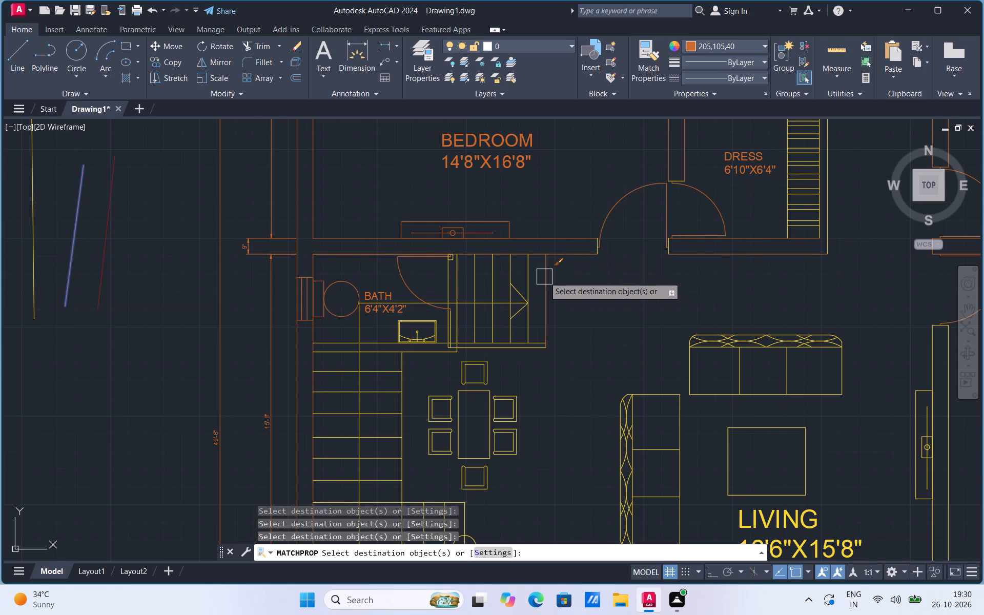
Match the orange properties onto the tread lines of the upper staircase flight beside the 6'4"X4'2" bath.
{"action": "left_click_drag", "start_coordinate": [544, 277], "coordinate": [545, 277]}
{"action": "left_click_drag", "start_coordinate": [545, 277], "coordinate": [526, 269]}
{"action": "left_click_drag", "start_coordinate": [526, 269], "coordinate": [508, 269]}
{"action": "left_click_drag", "start_coordinate": [508, 269], "coordinate": [488, 275]}
{"action": "left_click_drag", "start_coordinate": [488, 275], "coordinate": [472, 277]}
{"action": "left_click_drag", "start_coordinate": [472, 277], "coordinate": [458, 283]}
{"action": "left_click_drag", "start_coordinate": [458, 283], "coordinate": [440, 283]}
Match the orange properties onto the 6'4"X4'2" bath's wash basin and the lower line of the staircase arrowhead.
{"action": "left_click", "coordinate": [440, 283]}
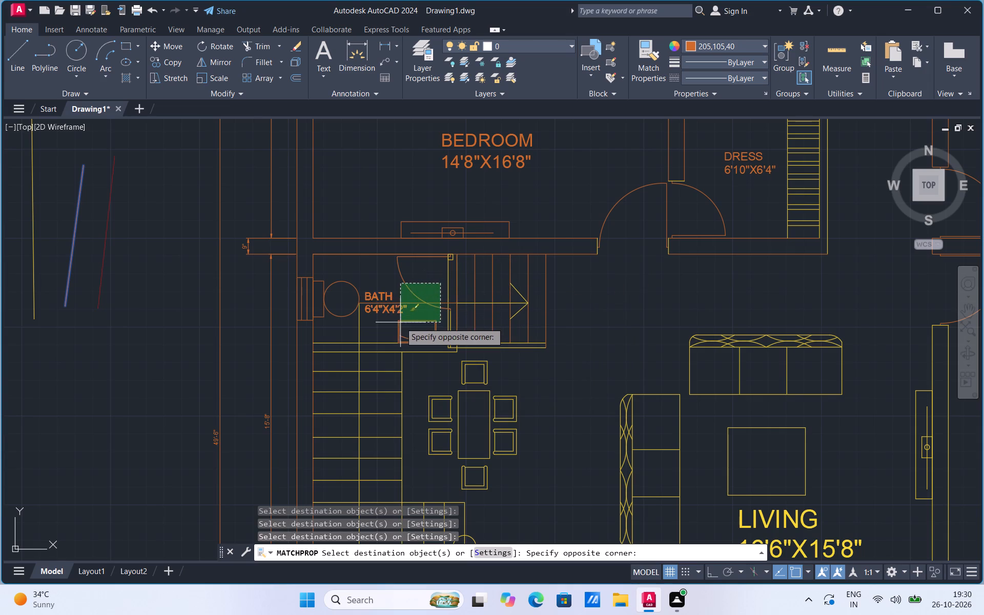
{"action": "left_click", "coordinate": [400, 322]}
{"action": "left_click_drag", "start_coordinate": [241, 409], "coordinate": [522, 321]}
{"action": "left_click", "coordinate": [522, 321]}
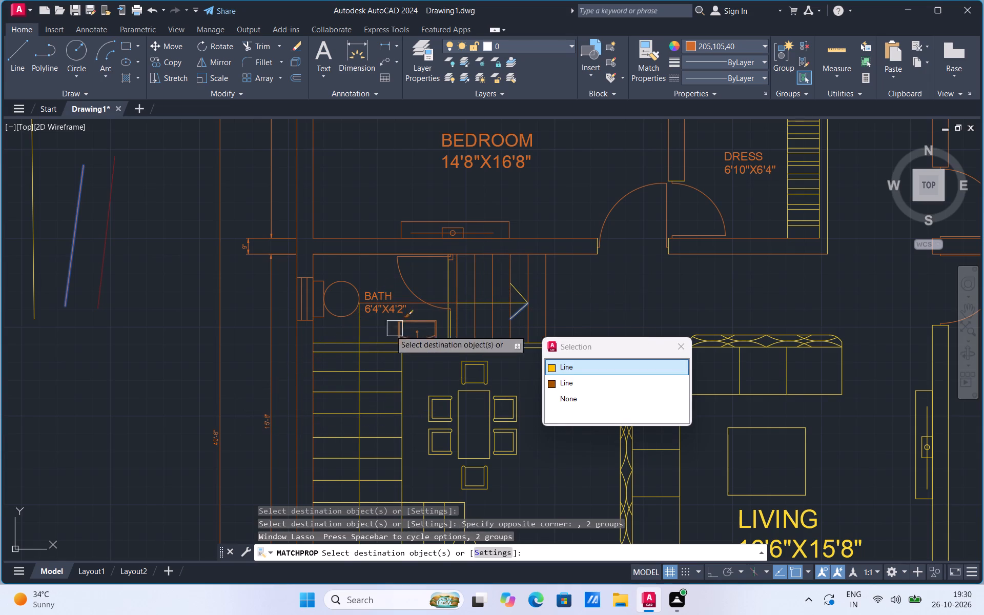
{"action": "left_click", "coordinate": [274, 394]}
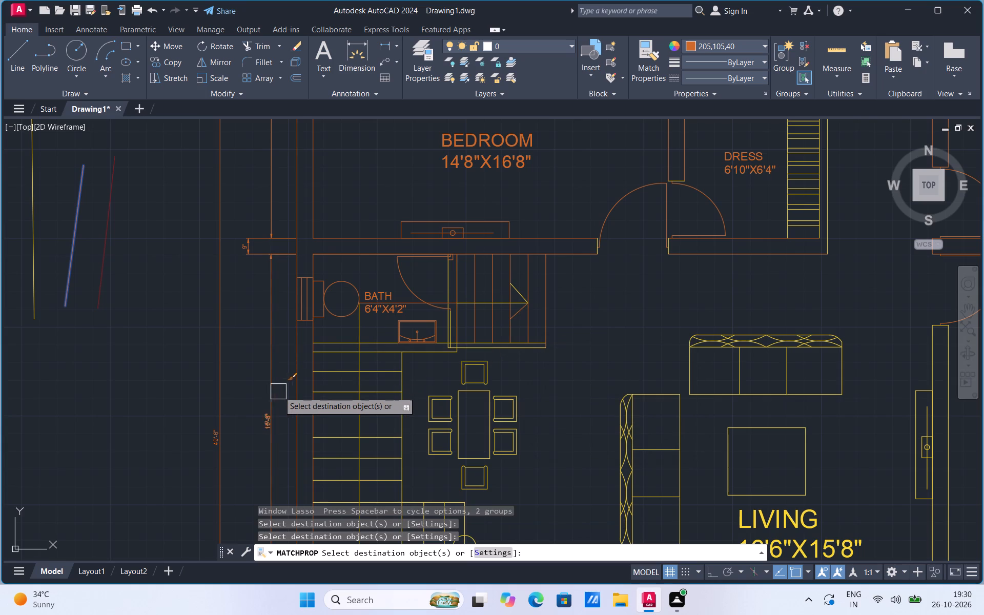
Match the orange properties onto the 6'4"X4'2" bath's lower wall, the first lower-flight treads and the three upper dining chairs.
{"action": "left_click_drag", "start_coordinate": [284, 392], "coordinate": [316, 240]}
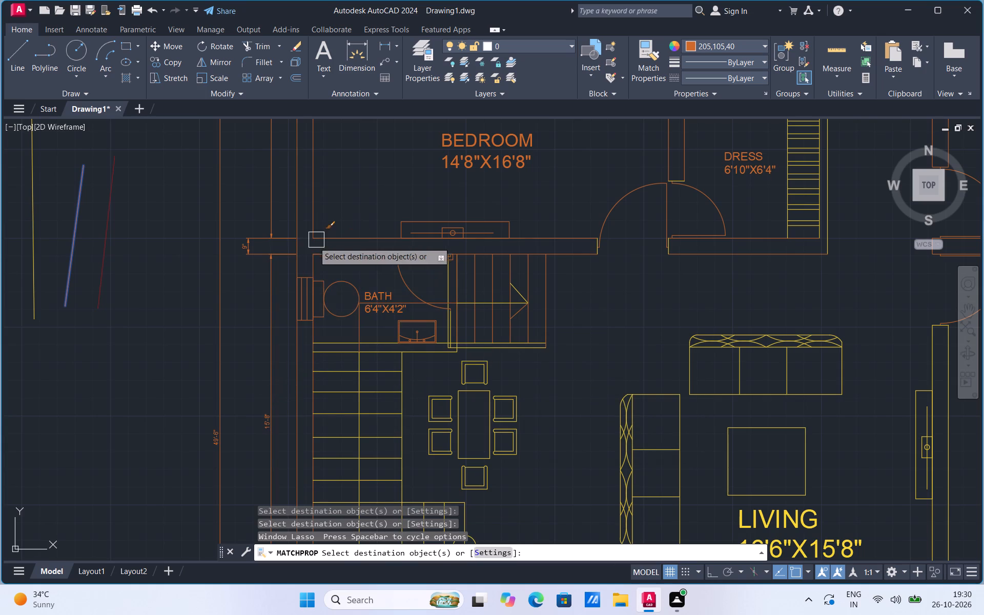
{"action": "left_click_drag", "start_coordinate": [168, 447], "coordinate": [243, 427]}
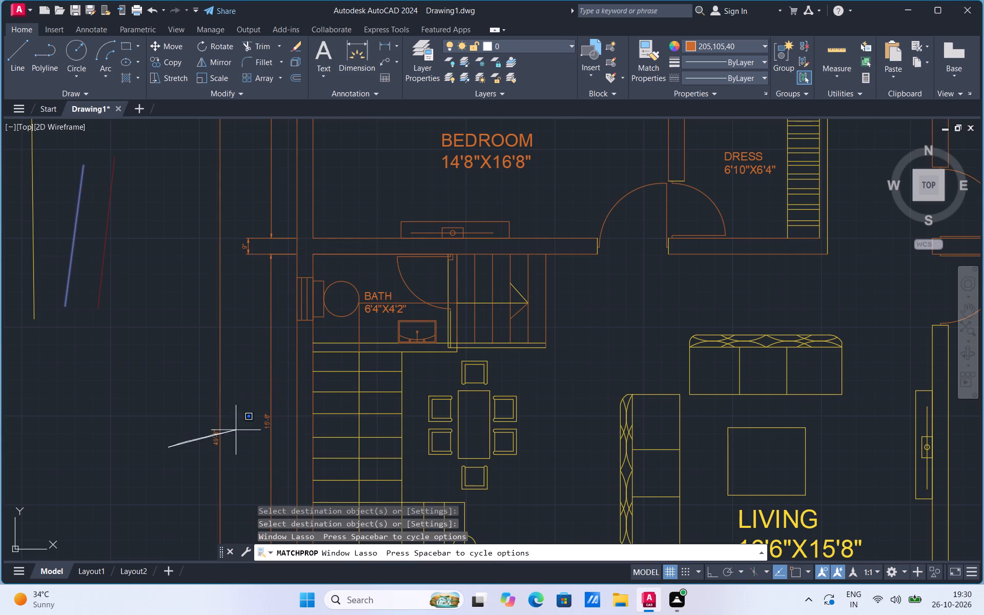
{"action": "left_click_drag", "start_coordinate": [243, 427], "coordinate": [434, 263]}
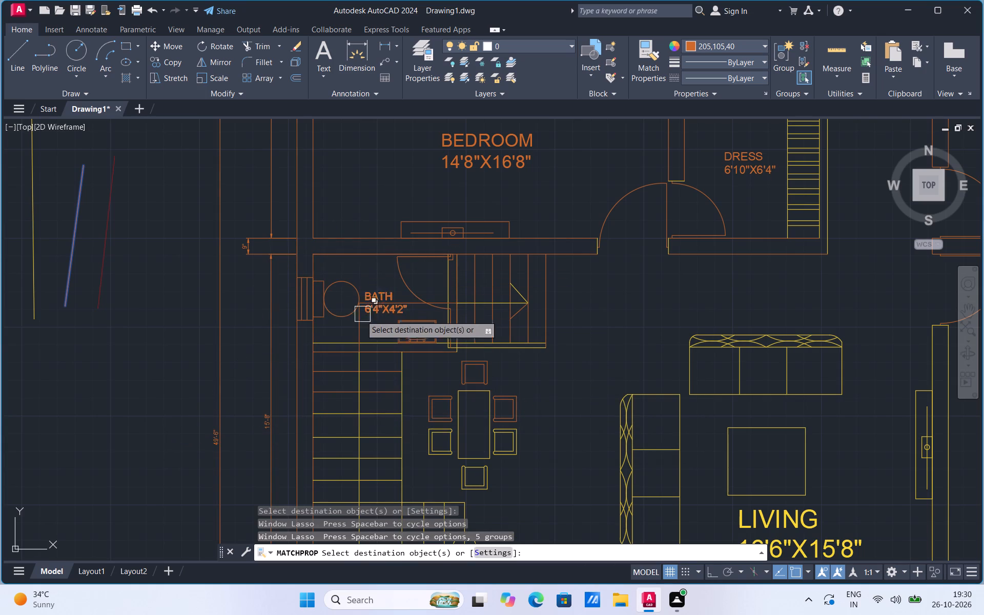
{"action": "left_click_drag", "start_coordinate": [375, 337], "coordinate": [442, 282]}
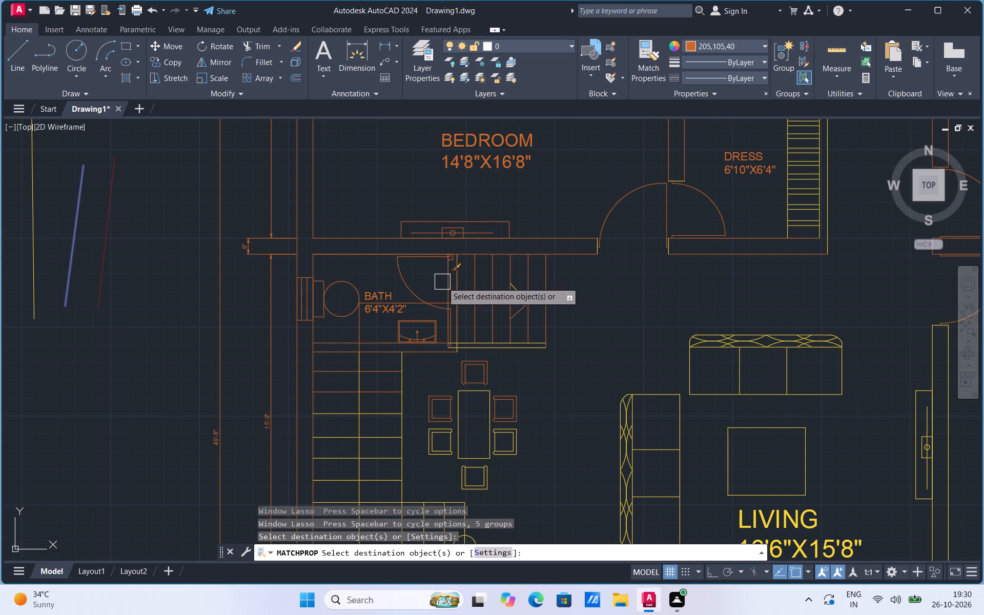
Match the orange properties onto the bath's wall beside the staircase, the upper flight's bottom edge lines and the remaining arrowhead line.
{"action": "left_click_drag", "start_coordinate": [442, 282], "coordinate": [443, 282]}
{"action": "left_click_drag", "start_coordinate": [443, 282], "coordinate": [492, 340]}
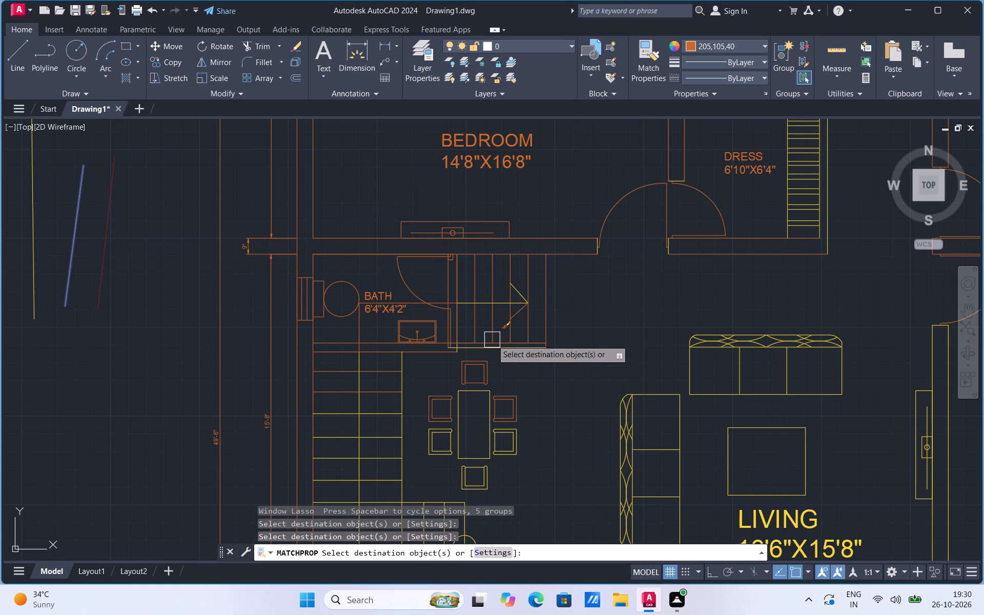
{"action": "left_click_drag", "start_coordinate": [492, 340], "coordinate": [484, 356]}
{"action": "left_click_drag", "start_coordinate": [484, 356], "coordinate": [485, 299]}
{"action": "left_click_drag", "start_coordinate": [485, 299], "coordinate": [516, 286]}
{"action": "left_click", "coordinate": [516, 286]}
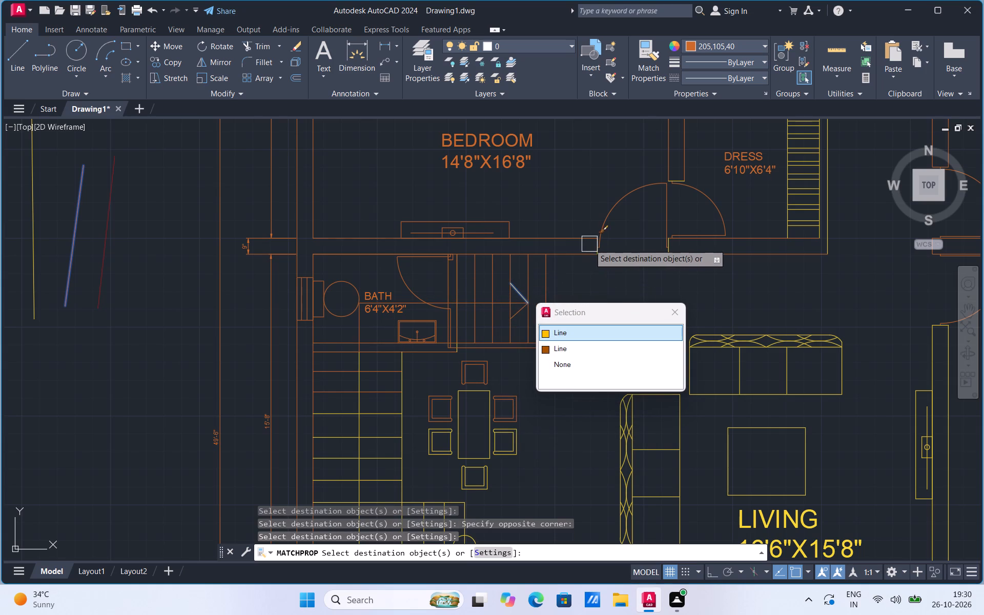
Match the orange properties onto the wall end lines around the bedroom and DRESS doors, and pick the bath's lower wall corner.
{"action": "left_click_drag", "start_coordinate": [598, 236], "coordinate": [687, 175]}
{"action": "left_click", "coordinate": [687, 175]}
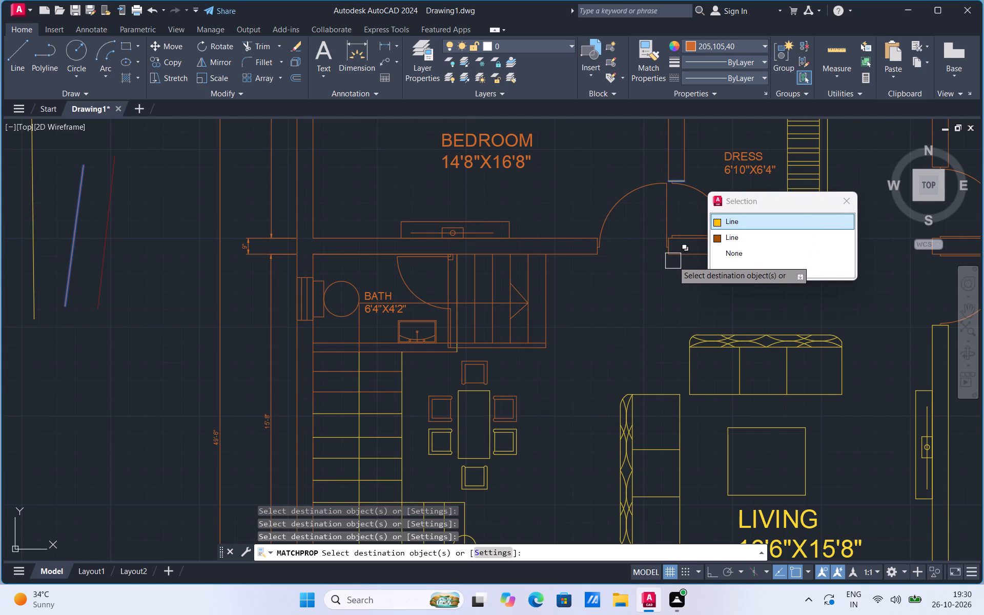
{"action": "left_click", "coordinate": [673, 261]}
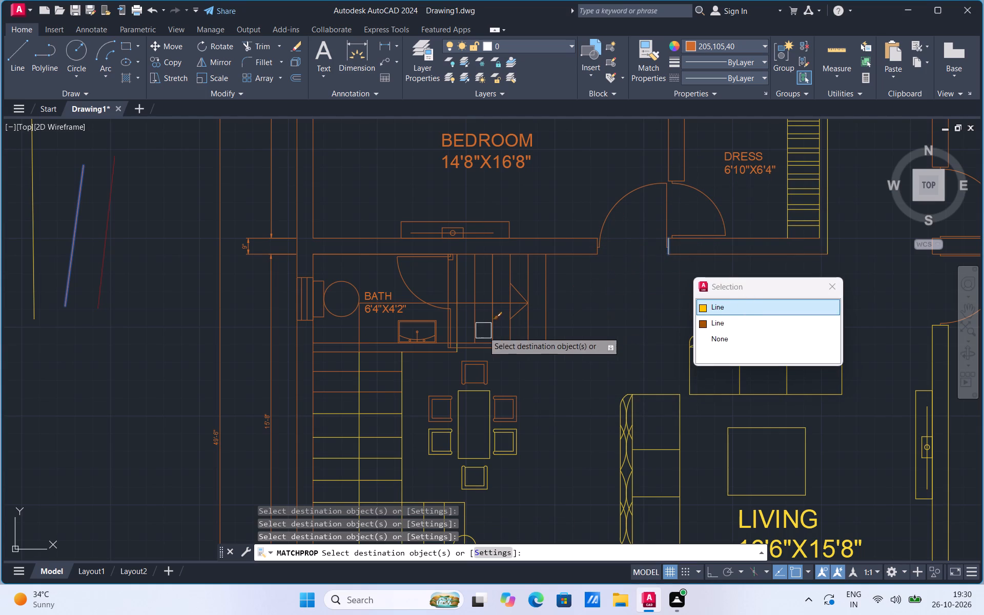
{"action": "left_click", "coordinate": [462, 354]}
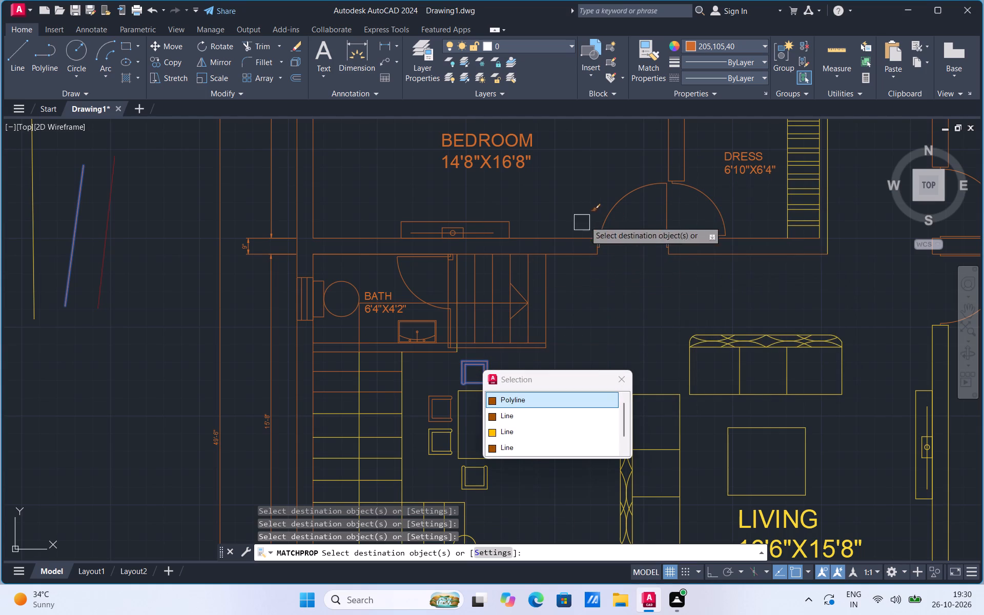
Match the orange properties onto the DRESS wardrobe's upper shelf lines, both its side lines and the adjacent outer wall line.
{"action": "scroll", "coordinate": [558, 322], "scroll_direction": "down", "scroll_amount": 2}
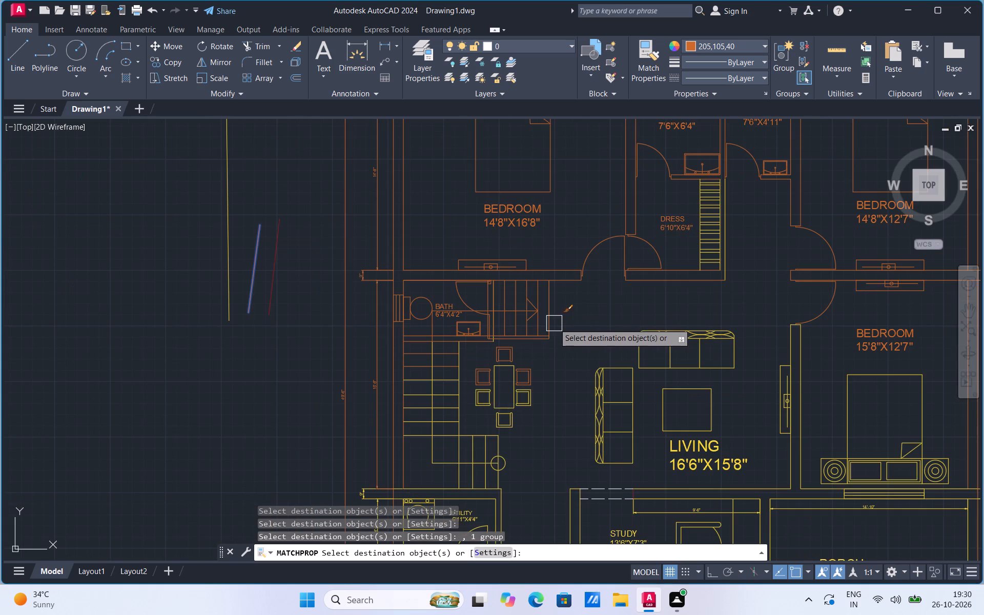
{"action": "scroll", "coordinate": [716, 193], "scroll_direction": "up", "scroll_amount": 3}
{"action": "left_click", "coordinate": [712, 143]}
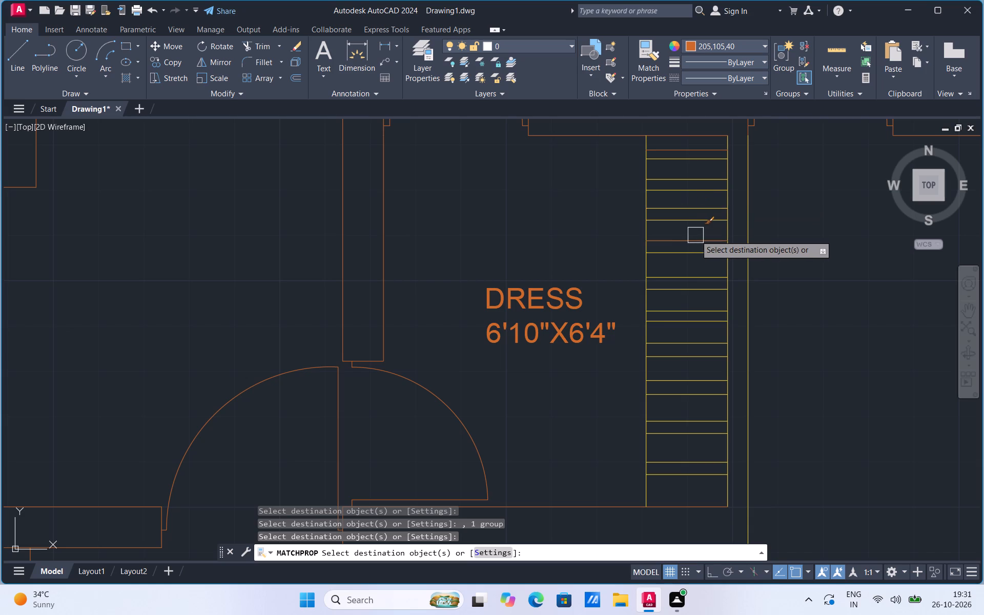
{"action": "left_click", "coordinate": [699, 186]}
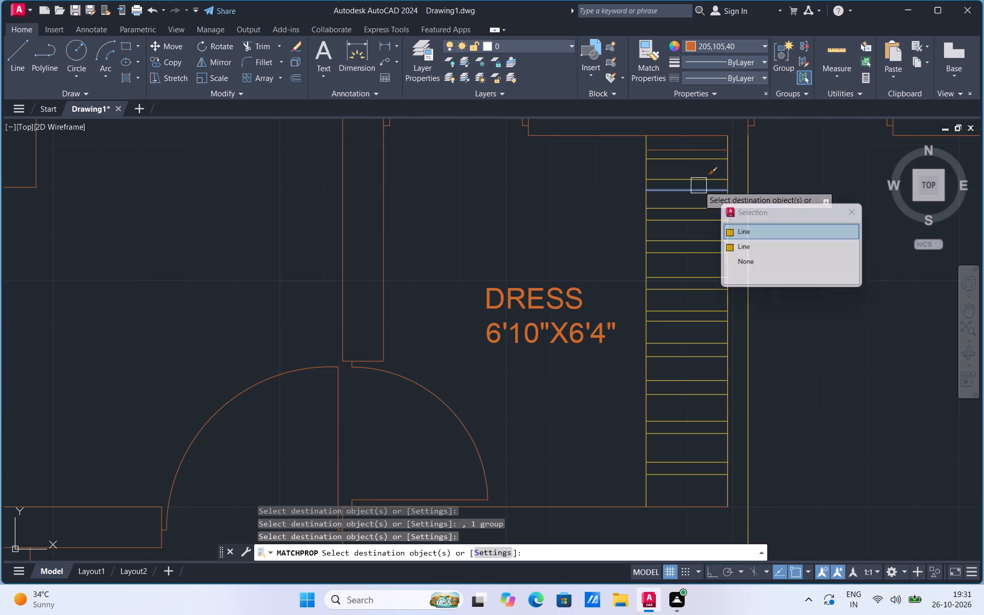
{"action": "left_click_drag", "start_coordinate": [703, 173], "coordinate": [701, 162]}
{"action": "left_click_drag", "start_coordinate": [701, 162], "coordinate": [643, 170]}
{"action": "left_click", "coordinate": [643, 170]}
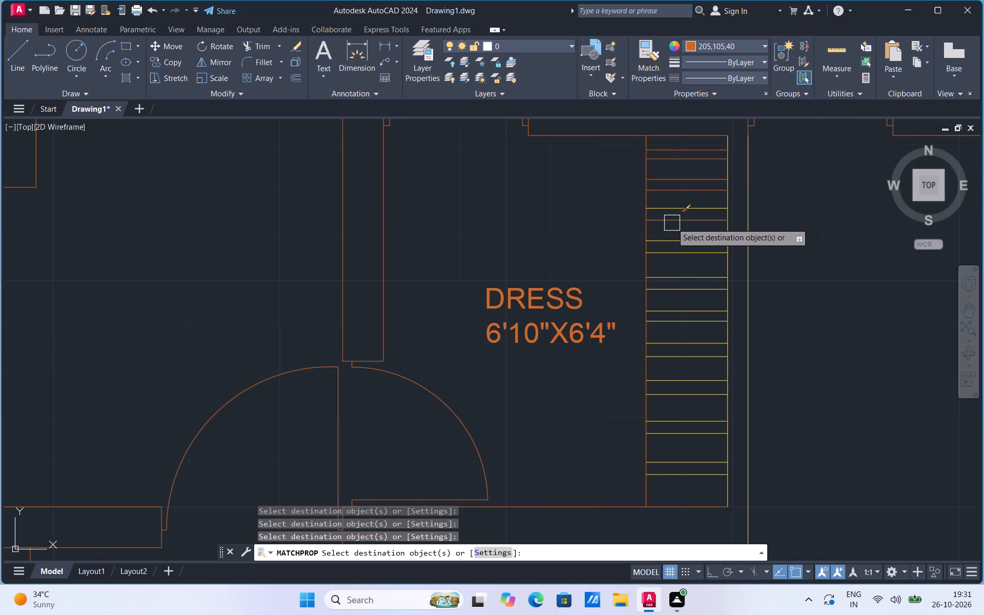
{"action": "left_click_drag", "start_coordinate": [672, 223], "coordinate": [675, 212]}
{"action": "left_click", "coordinate": [675, 212]}
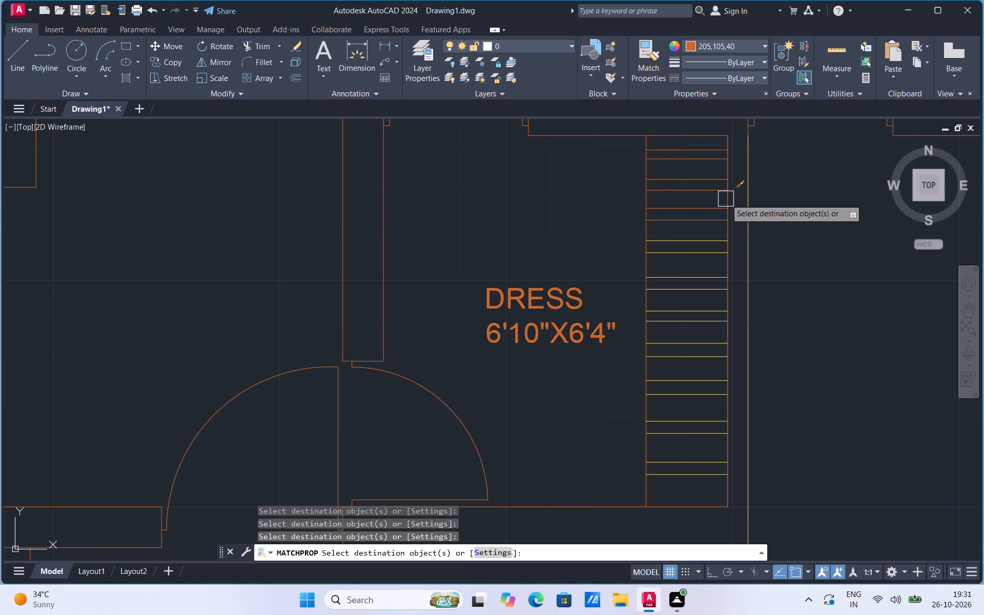
{"action": "left_click", "coordinate": [726, 199]}
{"action": "left_click_drag", "start_coordinate": [745, 213], "coordinate": [725, 226]}
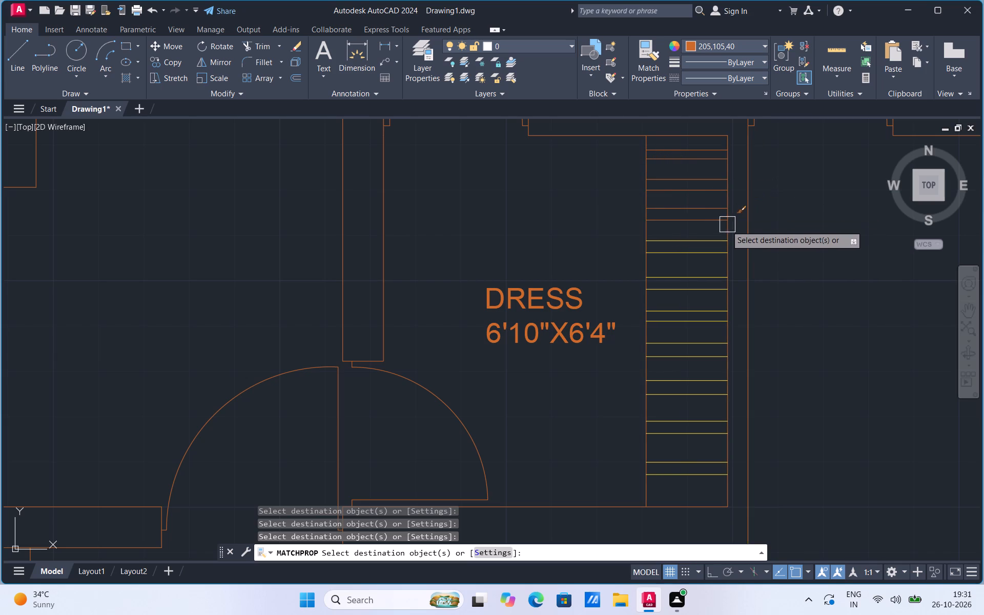
Match the orange properties onto the remaining middle and lower shelf lines of the DRESS wardrobe.
{"action": "left_click_drag", "start_coordinate": [725, 226], "coordinate": [710, 238]}
{"action": "left_click_drag", "start_coordinate": [710, 238], "coordinate": [698, 249]}
{"action": "left_click", "coordinate": [698, 249]}
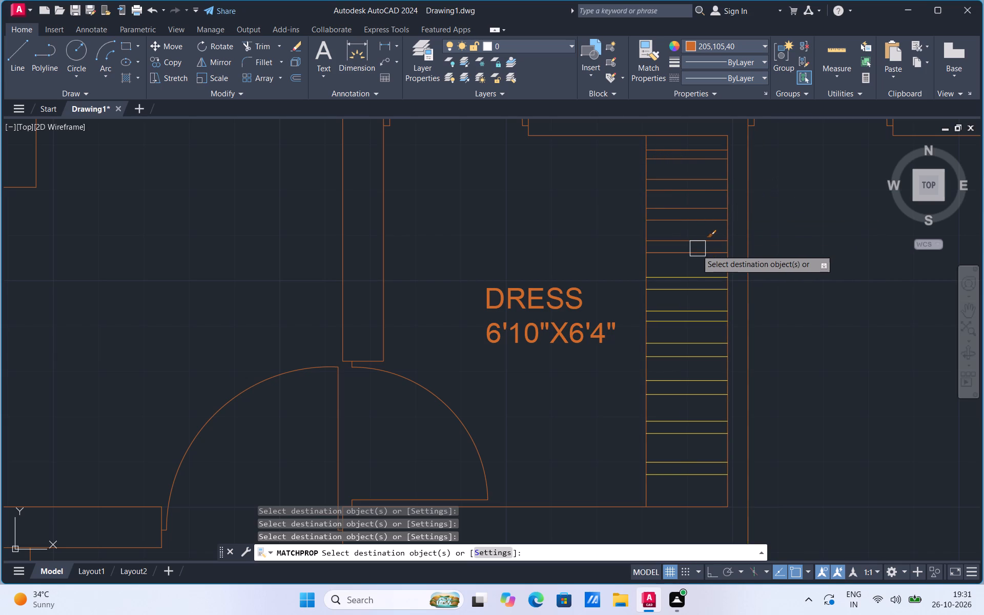
{"action": "left_click_drag", "start_coordinate": [684, 274], "coordinate": [680, 288]}
{"action": "left_click", "coordinate": [680, 288]}
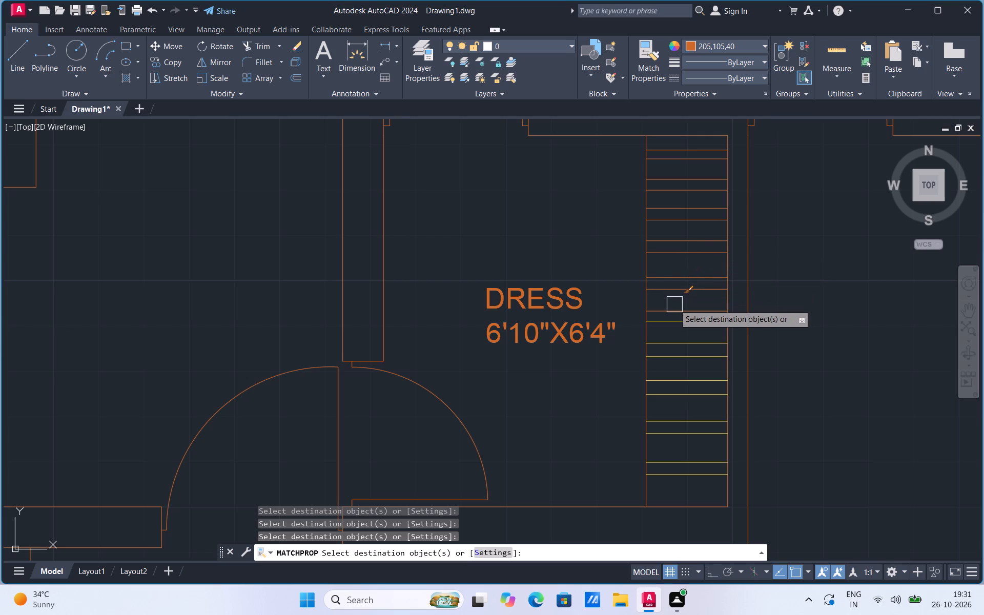
{"action": "left_click", "coordinate": [674, 304]}
{"action": "left_click", "coordinate": [673, 323]}
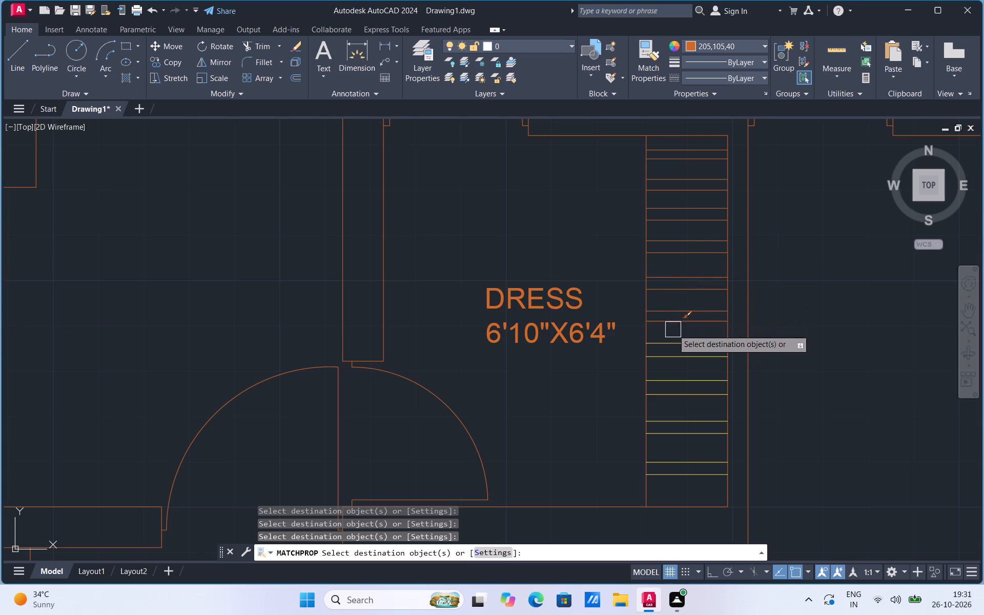
{"action": "left_click", "coordinate": [672, 338]}
{"action": "left_click", "coordinate": [672, 355]}
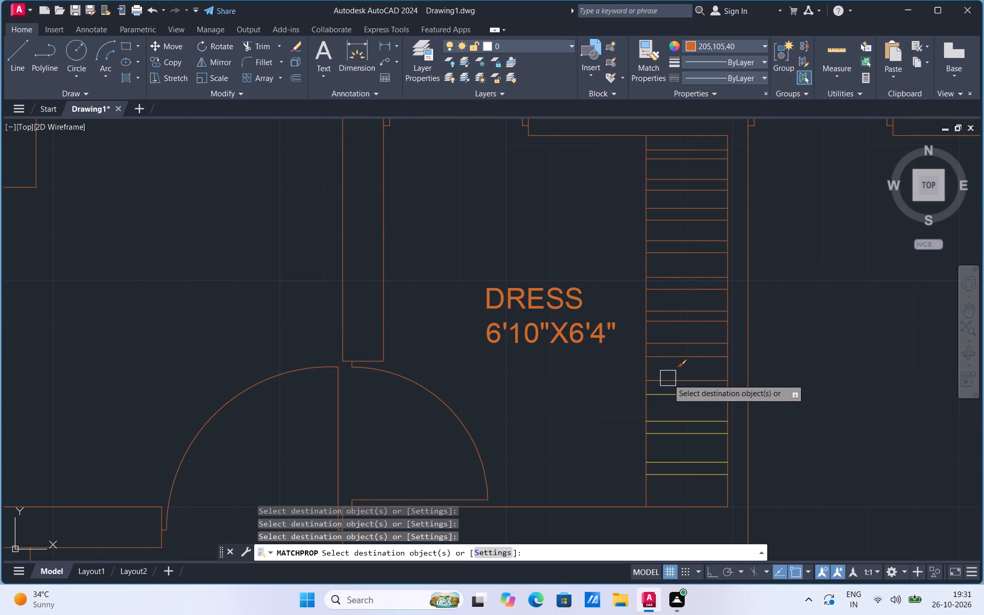
{"action": "left_click", "coordinate": [667, 382]}
{"action": "left_click", "coordinate": [668, 391]}
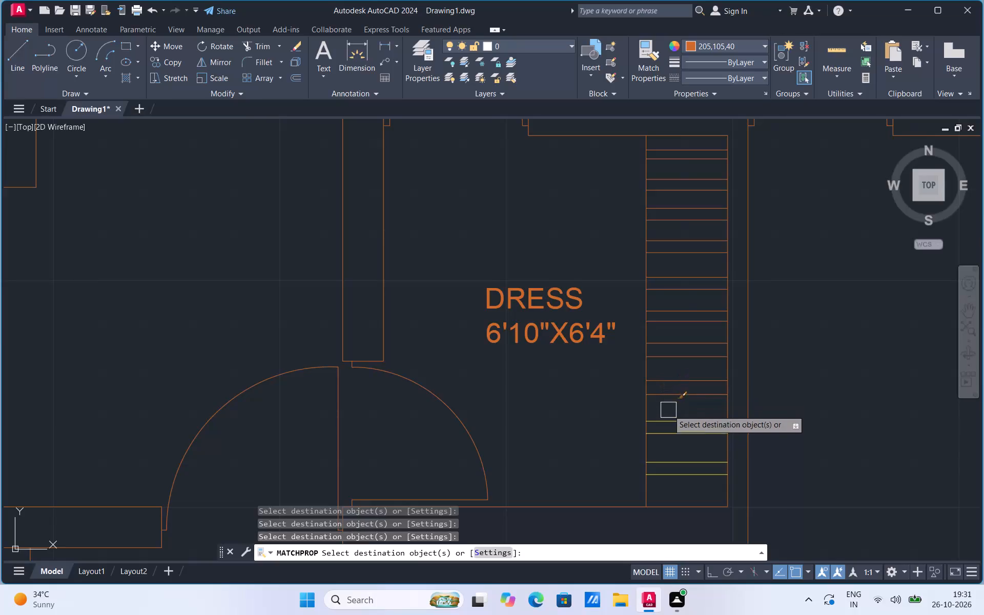
{"action": "left_click", "coordinate": [669, 416]}
{"action": "left_click", "coordinate": [669, 432]}
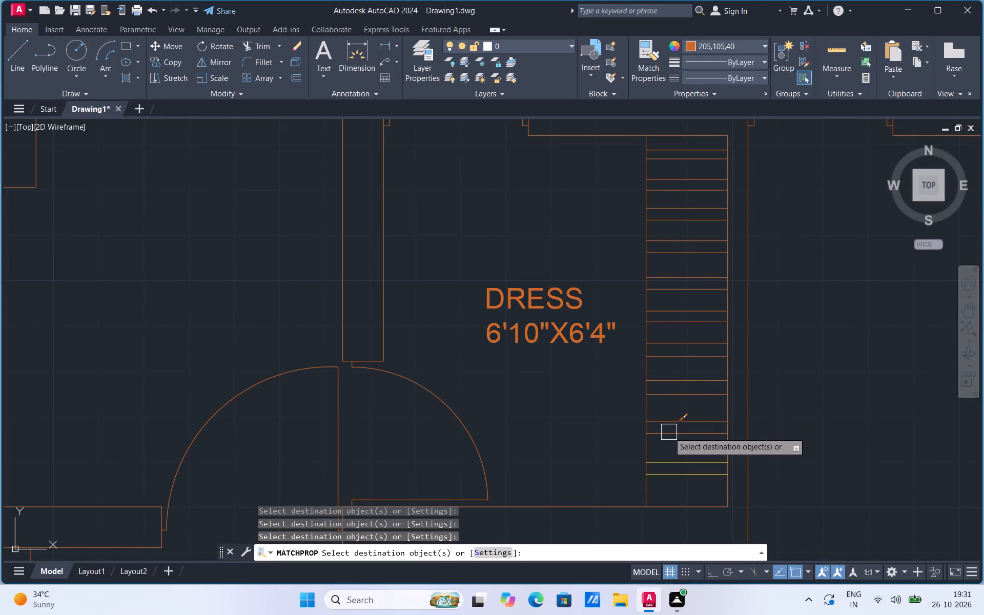
{"action": "left_click", "coordinate": [668, 457]}
{"action": "left_click", "coordinate": [668, 474]}
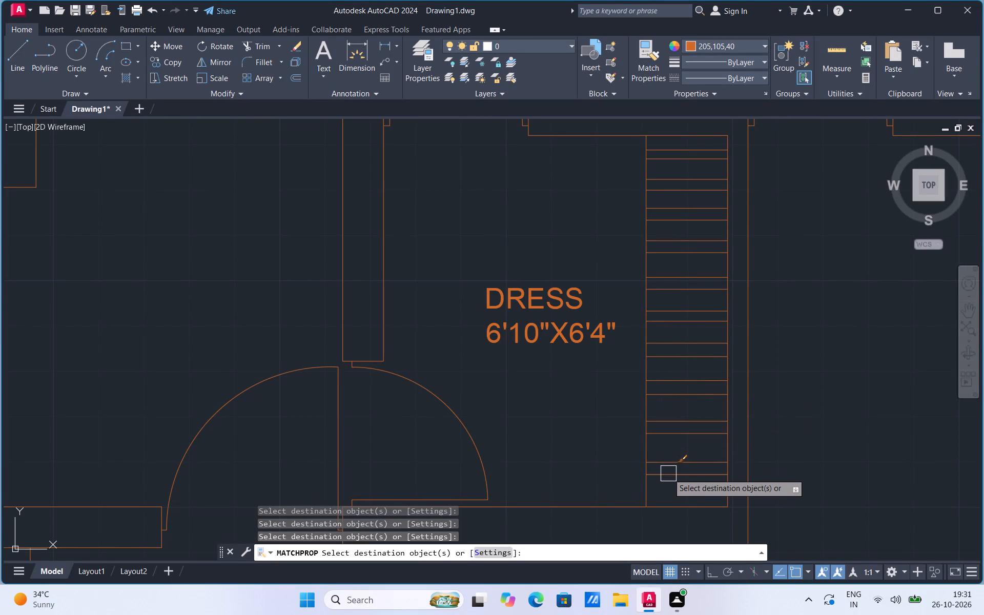
Match the orange properties onto the living room's two sofas, centre table and LIVING 16'6"X15'8" label.
{"action": "scroll", "coordinate": [668, 474], "scroll_direction": "down", "scroll_amount": 3}
{"action": "scroll", "coordinate": [605, 240], "scroll_direction": "down", "scroll_amount": 3}
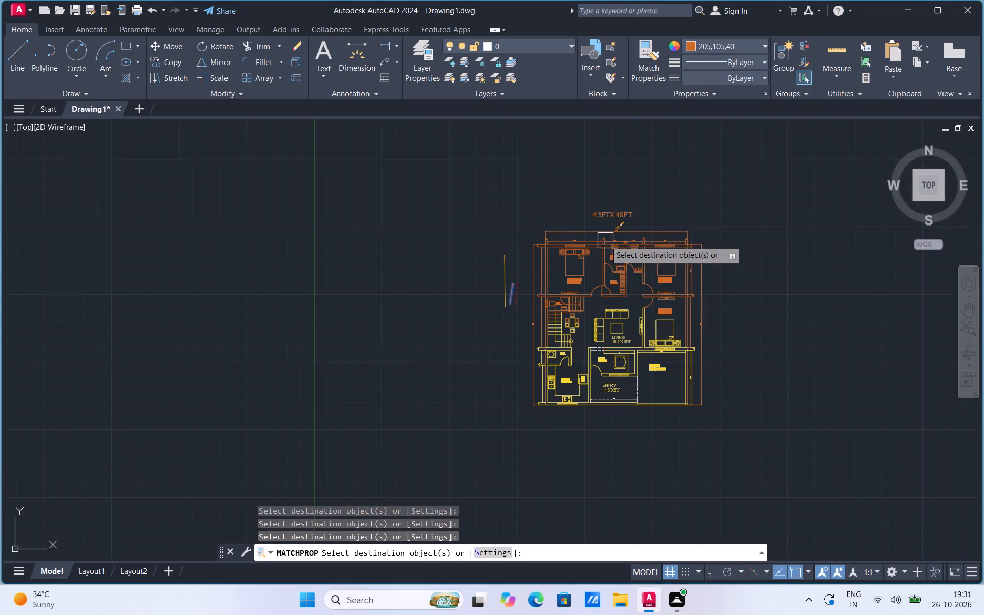
{"action": "scroll", "coordinate": [650, 323], "scroll_direction": "up", "scroll_amount": 4}
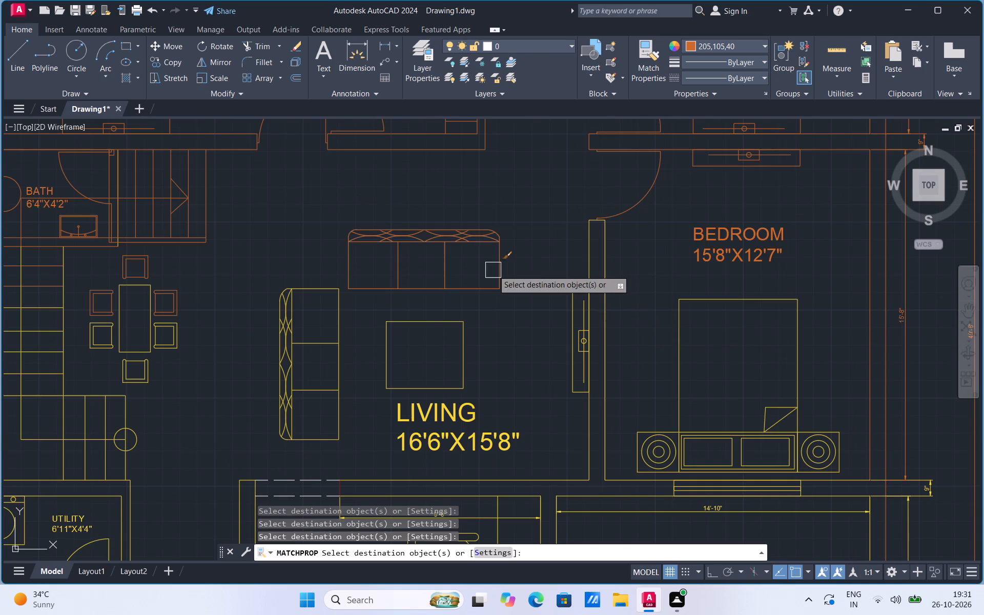
{"action": "left_click", "coordinate": [502, 282]}
{"action": "left_click_drag", "start_coordinate": [342, 319], "coordinate": [396, 317]}
{"action": "left_click_drag", "start_coordinate": [396, 317], "coordinate": [438, 404]}
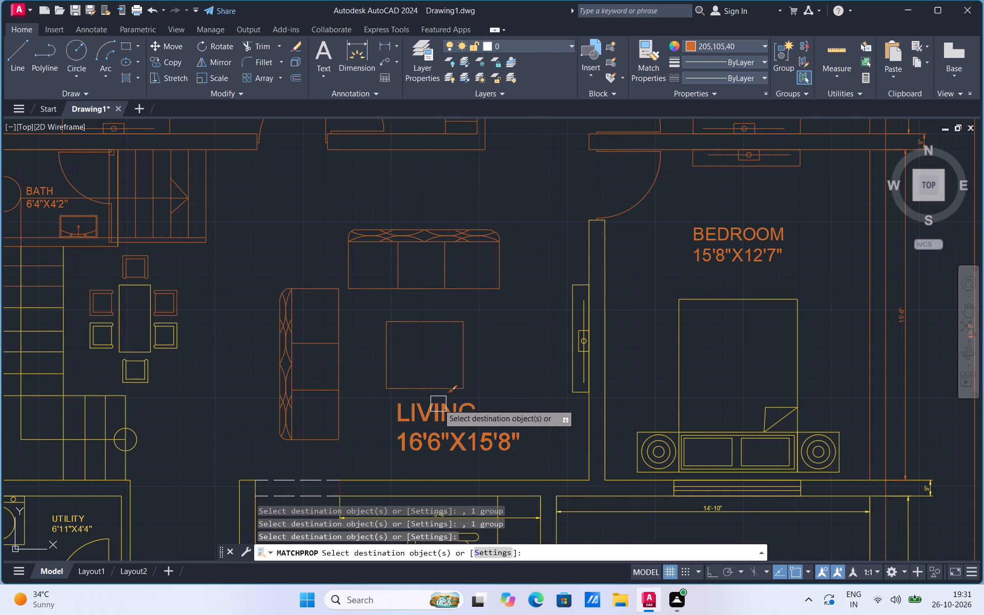
Match the orange properties onto the living room's TV unit, its wall shared with the 15'8"X12'7" bedroom, and that bedroom's bed.
{"action": "left_click_drag", "start_coordinate": [438, 404], "coordinate": [574, 327]}
{"action": "left_click_drag", "start_coordinate": [574, 327], "coordinate": [572, 283]}
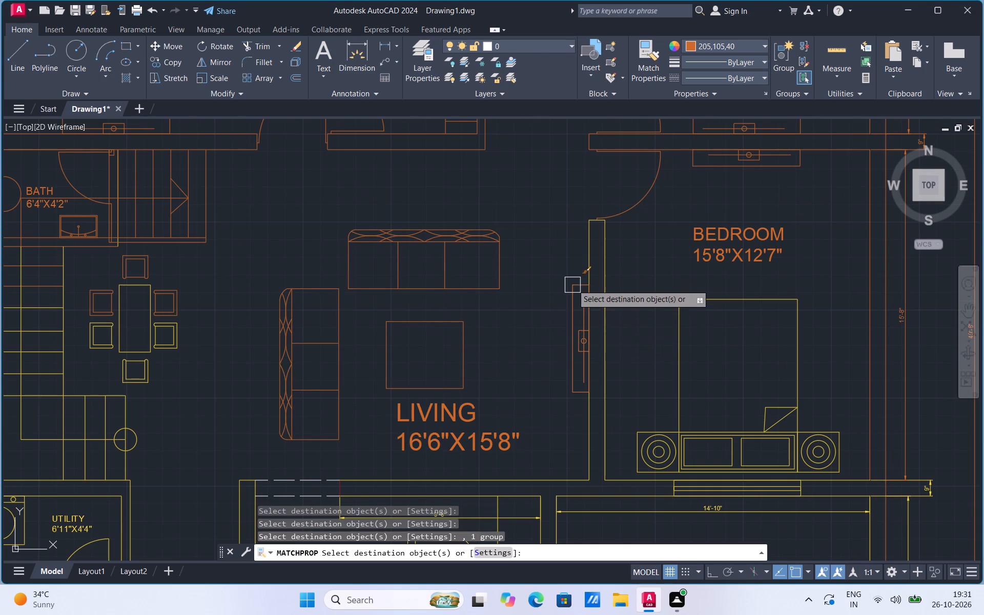
{"action": "left_click_drag", "start_coordinate": [572, 283], "coordinate": [582, 260]}
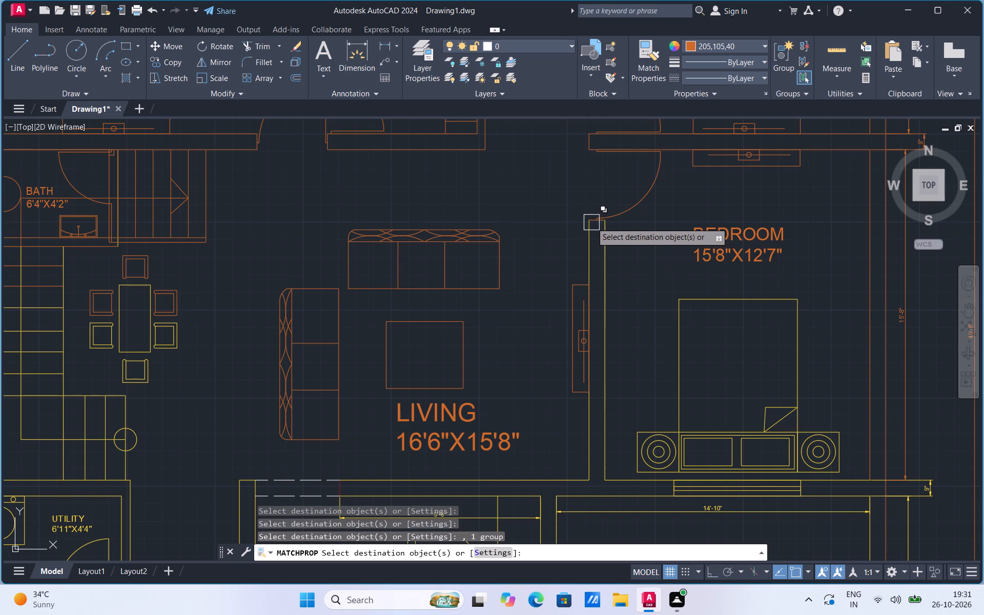
{"action": "left_click_drag", "start_coordinate": [590, 257], "coordinate": [606, 257]}
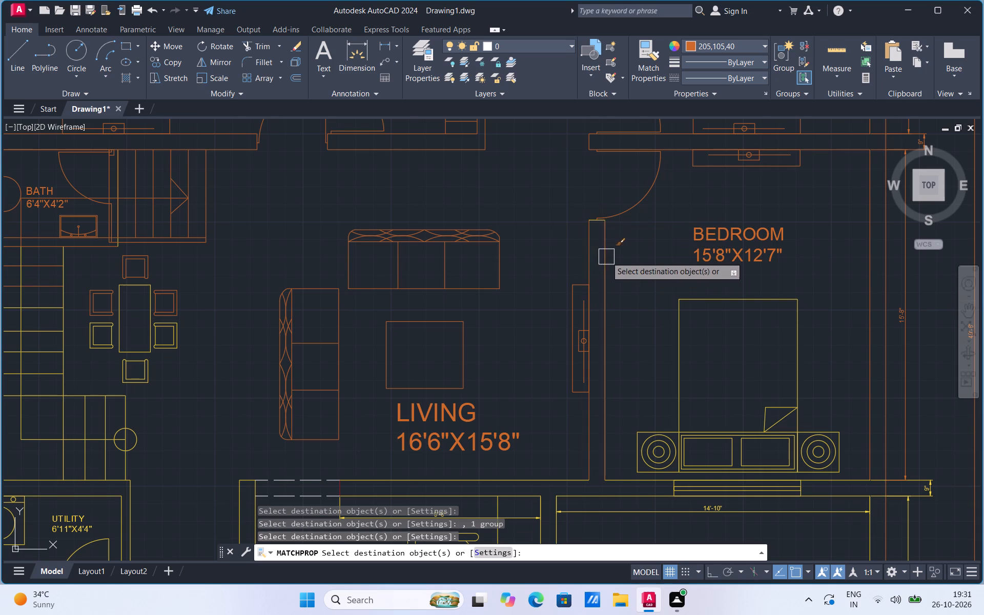
{"action": "left_click_drag", "start_coordinate": [518, 143], "coordinate": [0, 0]}
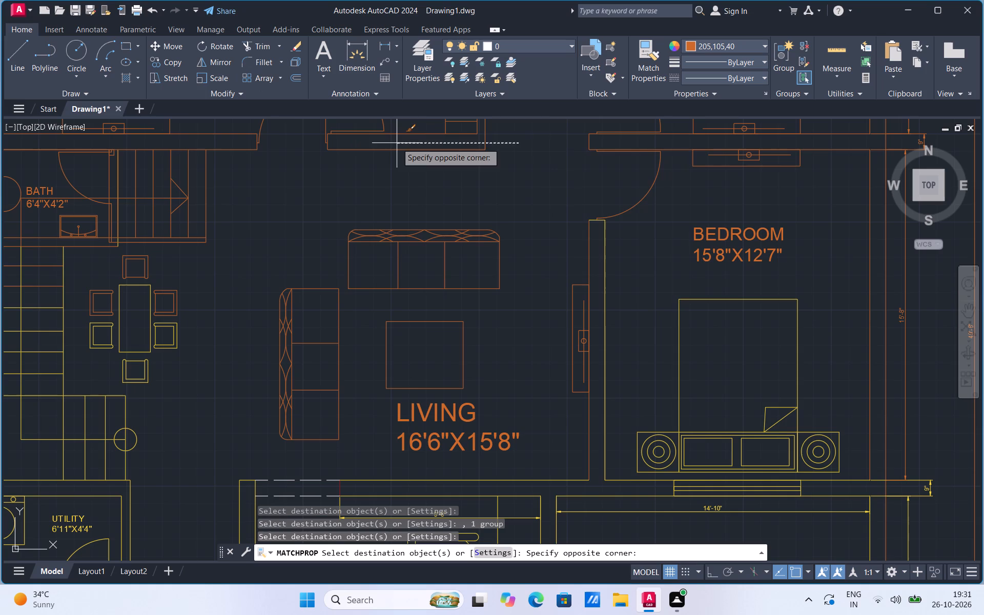
{"action": "left_click", "coordinate": [631, 274]}
{"action": "left_click_drag", "start_coordinate": [608, 267], "coordinate": [689, 301]}
{"action": "left_click_drag", "start_coordinate": [689, 301], "coordinate": [626, 478]}
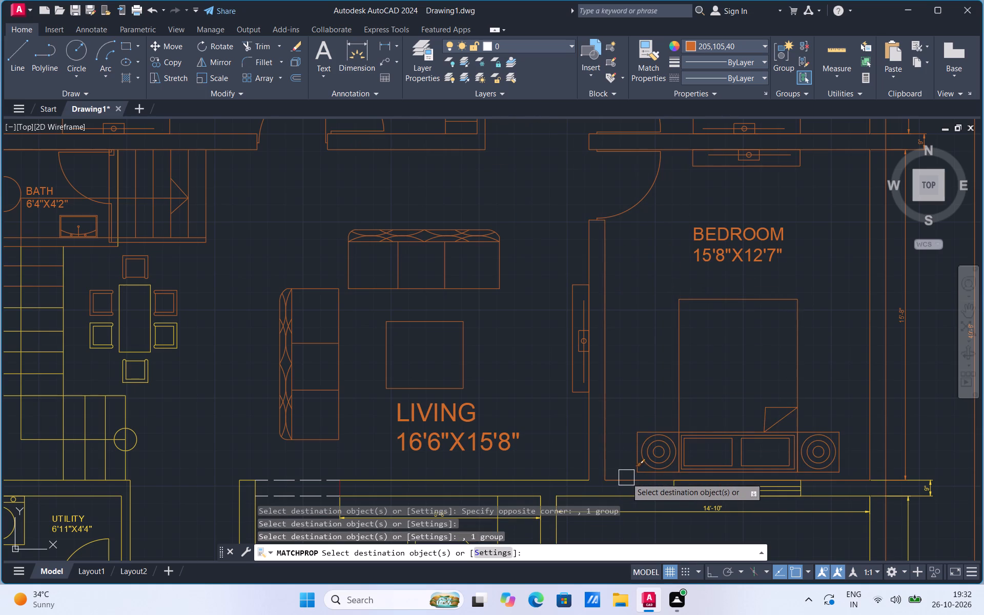
Match the orange properties onto the wall lines below the living room and bedroom, the study and 14'-10" dimensions, and the bedroom window.
{"action": "left_click_drag", "start_coordinate": [626, 478], "coordinate": [561, 480]}
{"action": "left_click_drag", "start_coordinate": [561, 480], "coordinate": [568, 495]}
{"action": "left_click_drag", "start_coordinate": [568, 495], "coordinate": [512, 497]}
{"action": "left_click_drag", "start_coordinate": [512, 497], "coordinate": [514, 516]}
{"action": "left_click_drag", "start_coordinate": [514, 516], "coordinate": [496, 508]}
{"action": "left_click_drag", "start_coordinate": [496, 508], "coordinate": [560, 526]}
{"action": "left_click_drag", "start_coordinate": [560, 526], "coordinate": [544, 529]}
{"action": "left_click_drag", "start_coordinate": [544, 529], "coordinate": [593, 513]}
{"action": "left_click_drag", "start_coordinate": [593, 513], "coordinate": [695, 487]}
{"action": "left_click", "coordinate": [695, 487]}
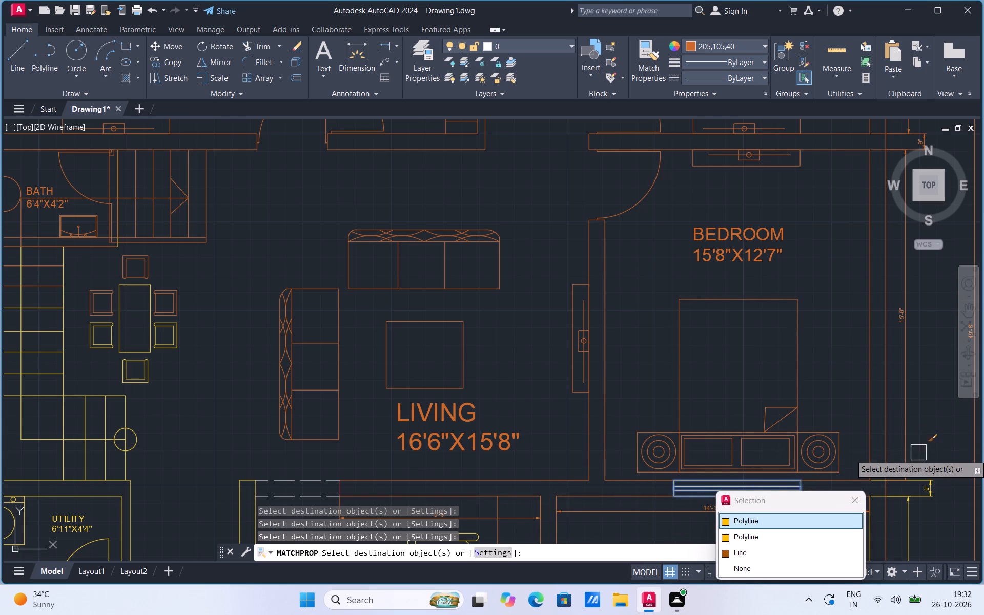
Match the orange properties onto the 9" wall dimension below the 15'8"X12'7" bedroom and the porch's outer-side dimension and wall line.
{"action": "left_click_drag", "start_coordinate": [929, 487], "coordinate": [909, 520]}
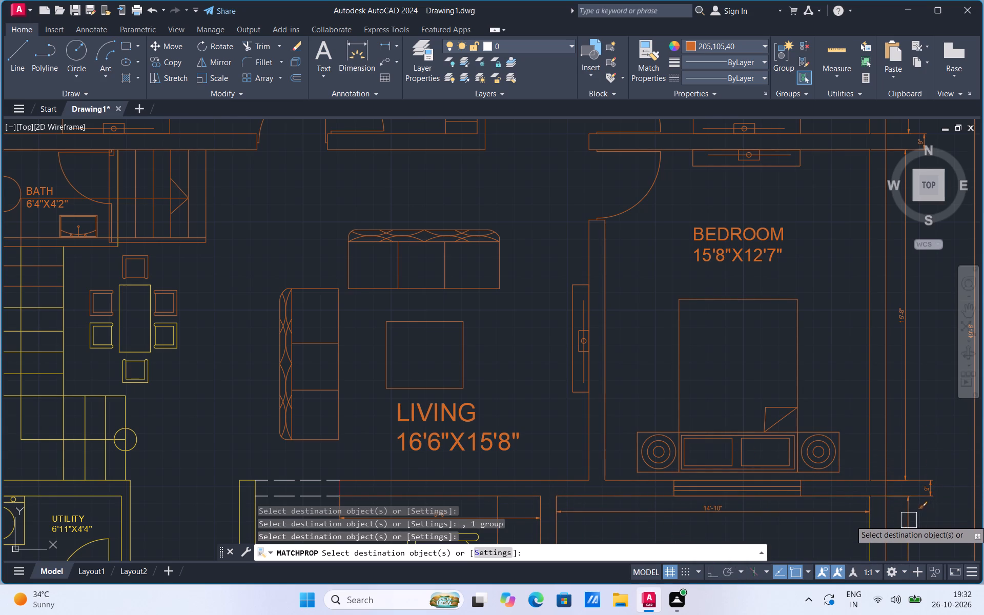
{"action": "left_click_drag", "start_coordinate": [909, 520], "coordinate": [867, 532]}
{"action": "left_click", "coordinate": [867, 532]}
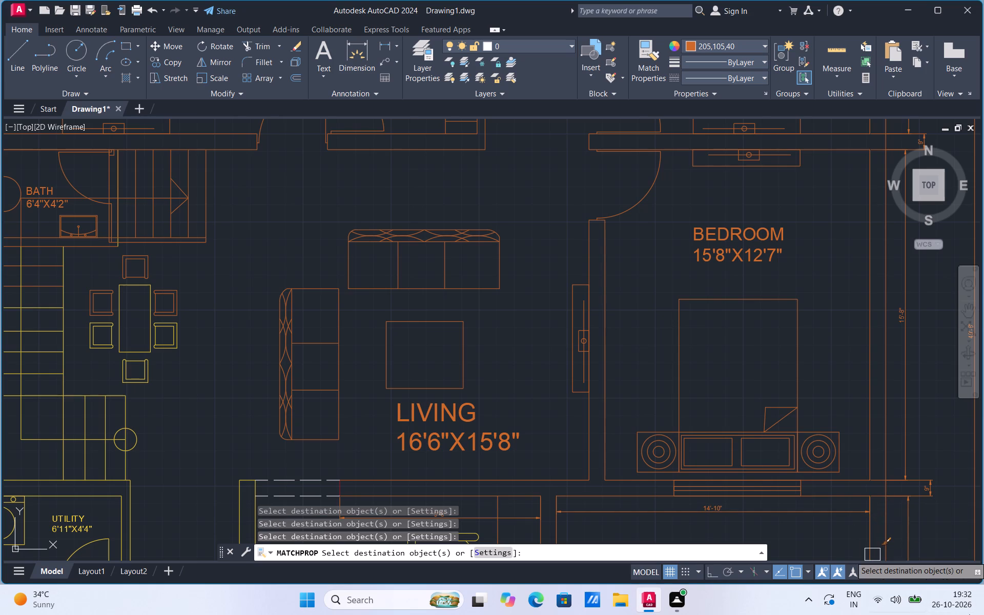
Match the orange properties onto the 9", 4'-4", 5" and 11'-6" dimensions beside the utility and kitchen.
{"action": "scroll", "coordinate": [682, 283], "scroll_direction": "down", "scroll_amount": 2}
{"action": "scroll", "coordinate": [473, 411], "scroll_direction": "up", "scroll_amount": 2}
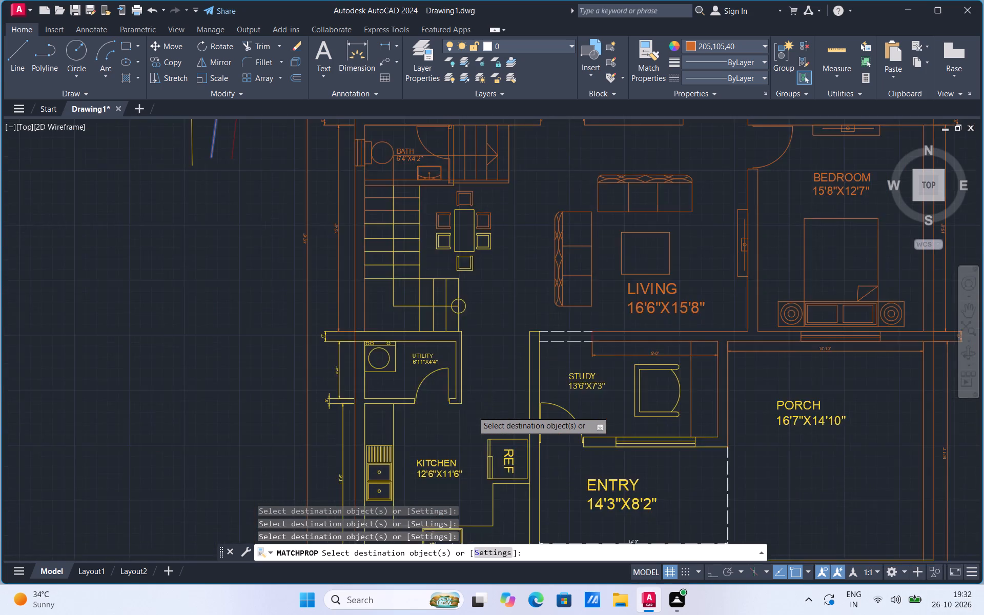
{"action": "scroll", "coordinate": [473, 411], "scroll_direction": "down", "scroll_amount": 2}
{"action": "scroll", "coordinate": [476, 348], "scroll_direction": "up", "scroll_amount": 1}
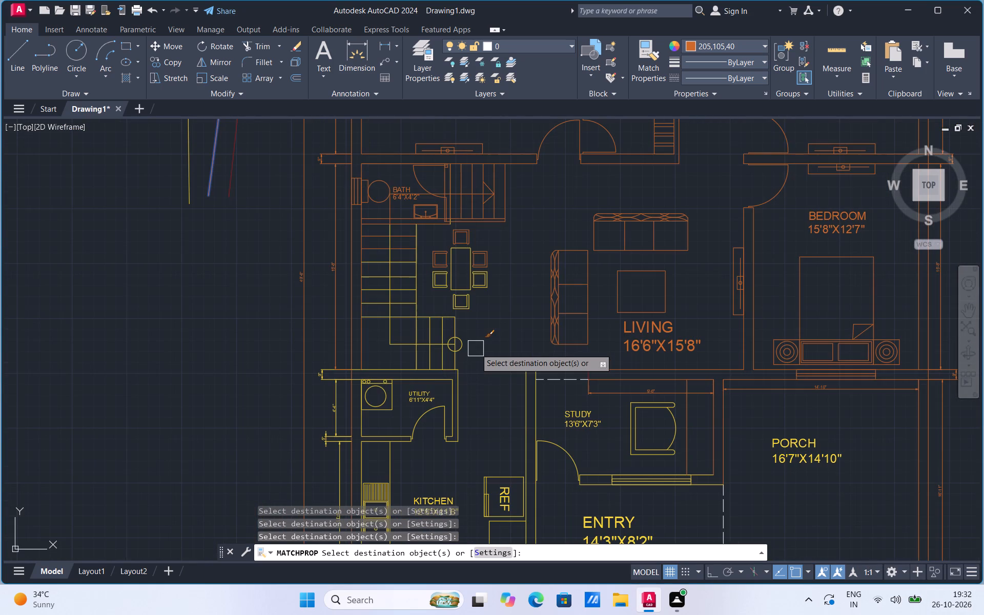
{"action": "left_click_drag", "start_coordinate": [318, 376], "coordinate": [322, 391]}
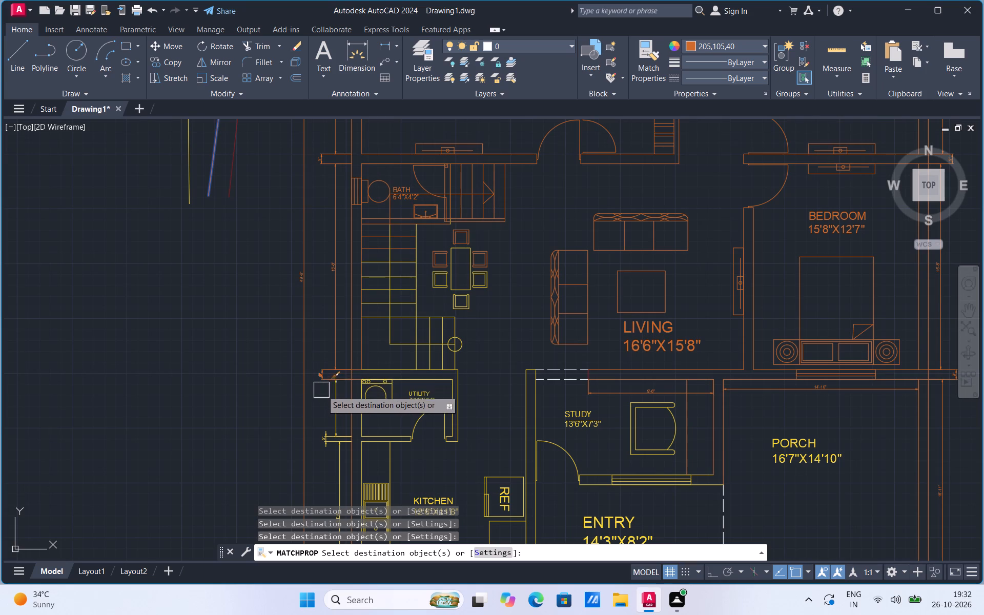
{"action": "left_click_drag", "start_coordinate": [322, 391], "coordinate": [335, 403]}
{"action": "left_click_drag", "start_coordinate": [335, 403], "coordinate": [325, 442]}
{"action": "left_click", "coordinate": [325, 442]}
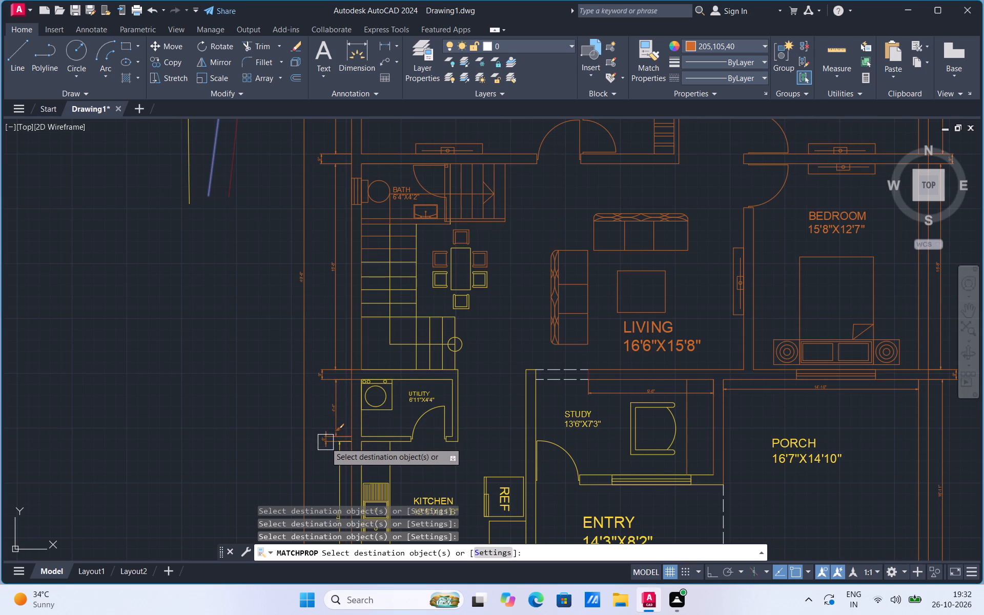
{"action": "left_click_drag", "start_coordinate": [339, 459], "coordinate": [389, 412]}
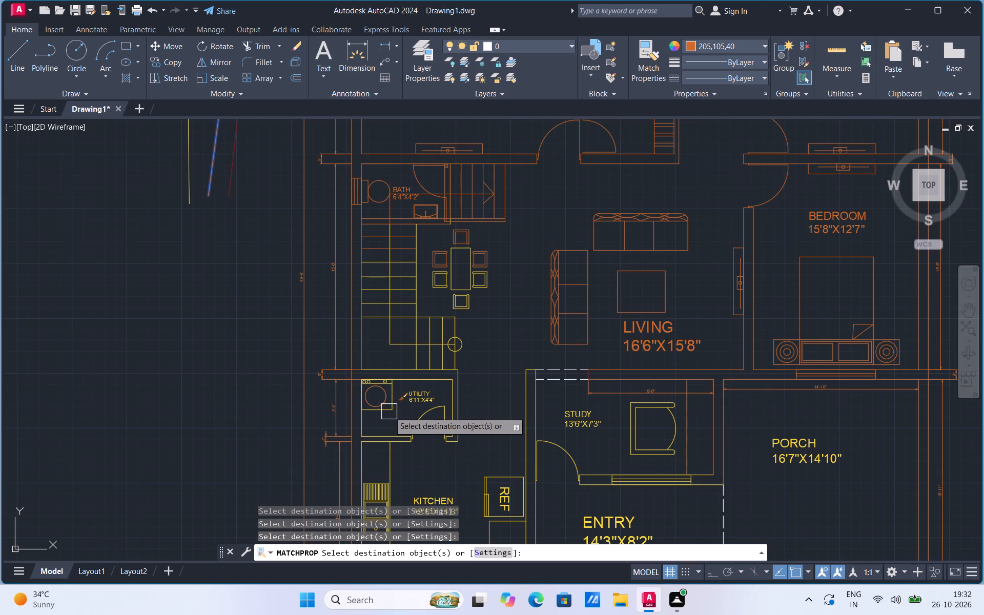
Match the orange properties onto the utility's washing machine outline, door, UTILITY 6'11"X4'4" label and lower wall line.
{"action": "left_click_drag", "start_coordinate": [389, 412], "coordinate": [389, 413]}
{"action": "left_click_drag", "start_coordinate": [389, 413], "coordinate": [376, 401]}
{"action": "left_click_drag", "start_coordinate": [376, 401], "coordinate": [376, 387]}
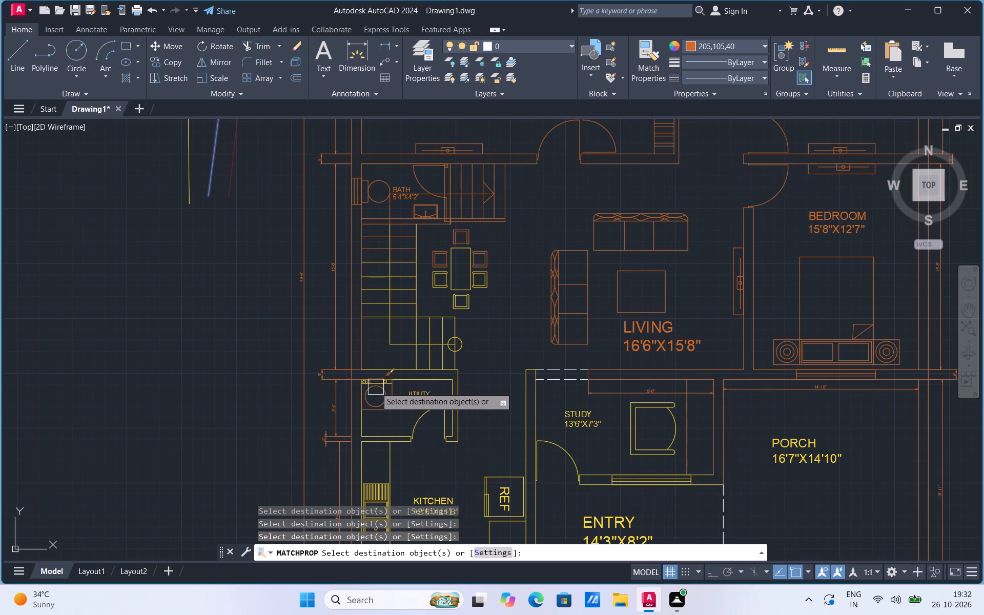
{"action": "left_click_drag", "start_coordinate": [376, 387], "coordinate": [432, 423]}
{"action": "left_click_drag", "start_coordinate": [424, 419], "coordinate": [418, 384]}
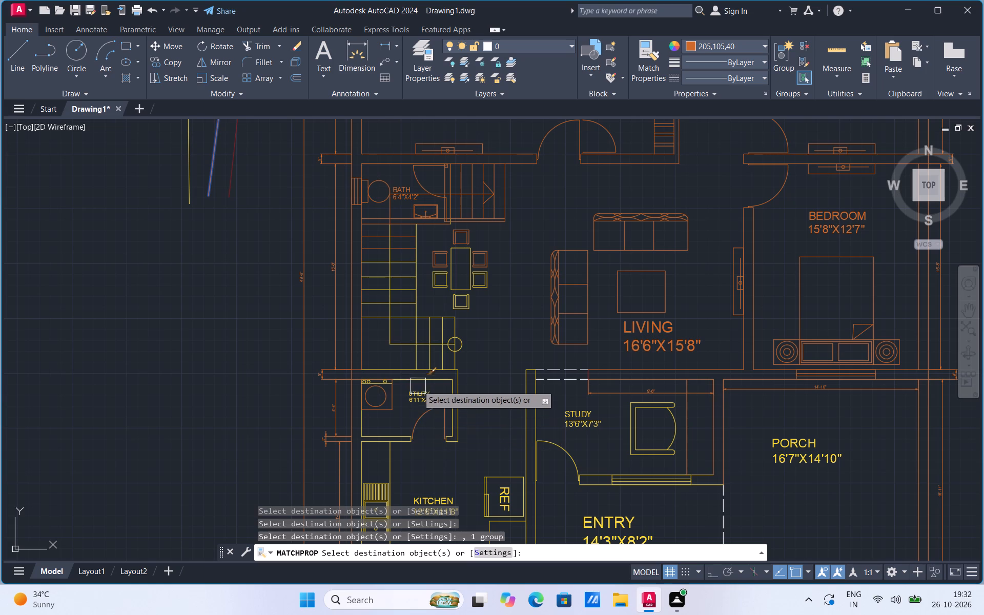
{"action": "left_click_drag", "start_coordinate": [418, 384], "coordinate": [417, 384]}
{"action": "left_click", "coordinate": [415, 391]}
{"action": "left_click_drag", "start_coordinate": [415, 391], "coordinate": [389, 428]}
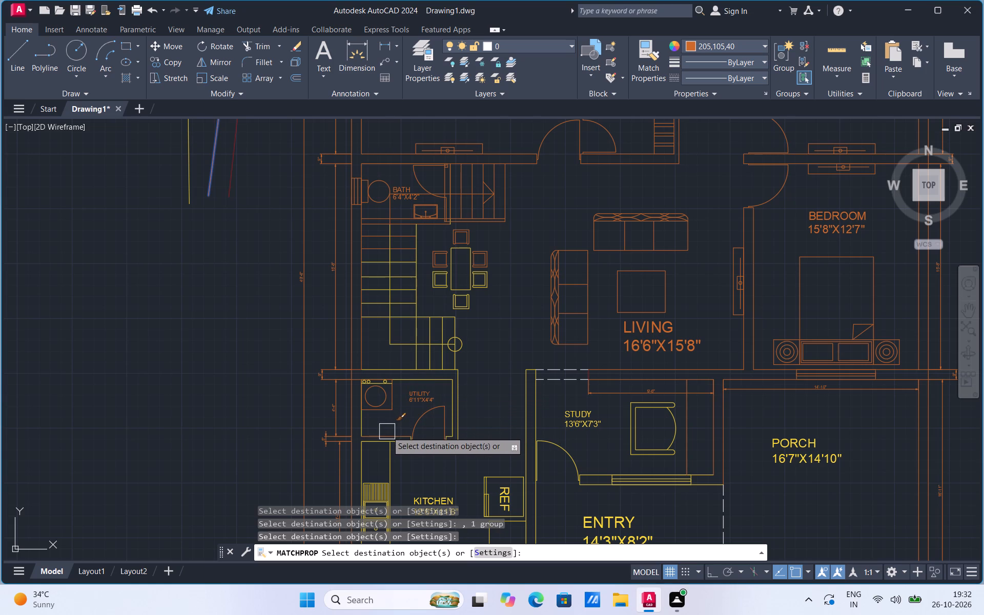
{"action": "left_click", "coordinate": [387, 432]}
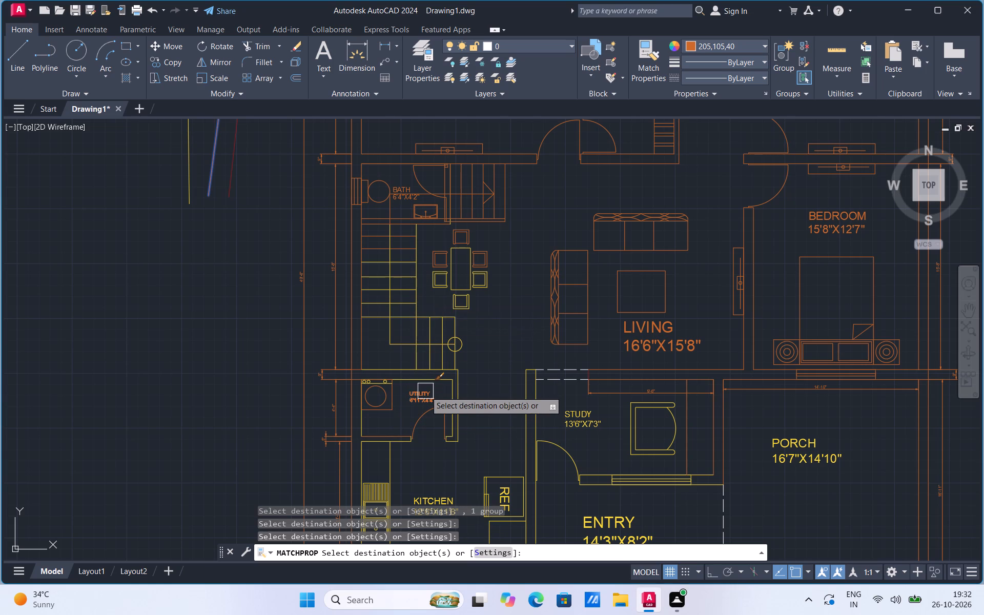
Match the orange properties onto the utility's outer-side wall line, the washing machine's three small knobs and the upper wall line.
{"action": "scroll", "coordinate": [398, 437], "scroll_direction": "up", "scroll_amount": 2}
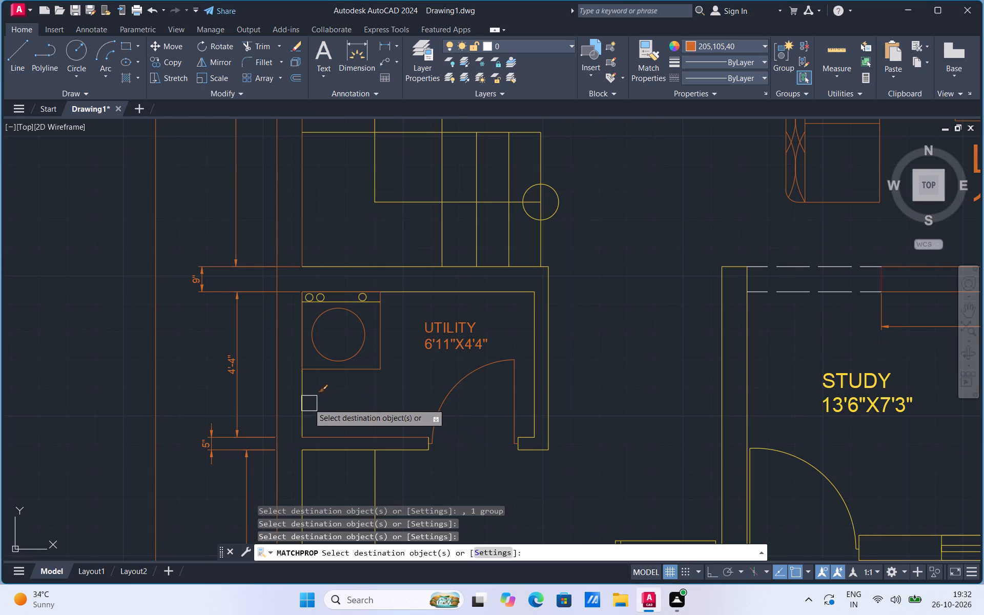
{"action": "left_click_drag", "start_coordinate": [302, 403], "coordinate": [339, 300]}
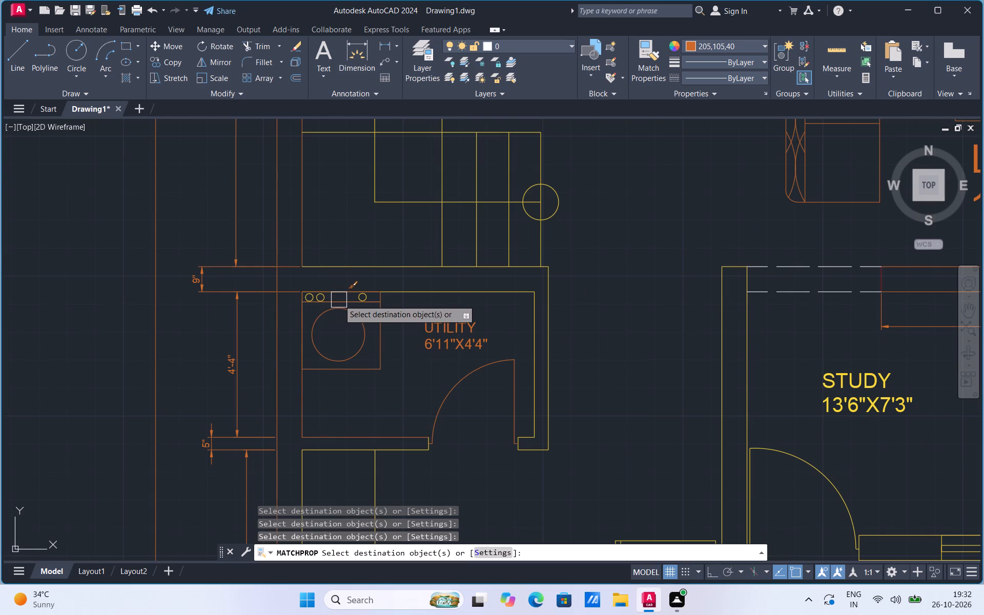
{"action": "left_click_drag", "start_coordinate": [339, 300], "coordinate": [357, 298]}
{"action": "left_click_drag", "start_coordinate": [357, 298], "coordinate": [333, 297]}
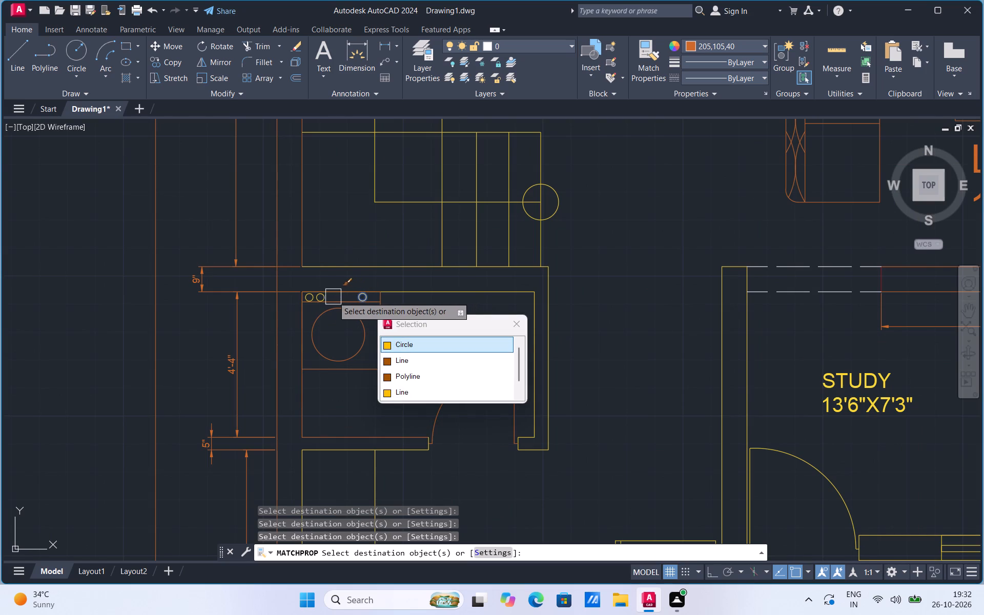
{"action": "left_click_drag", "start_coordinate": [333, 297], "coordinate": [326, 296]}
{"action": "left_click_drag", "start_coordinate": [326, 296], "coordinate": [306, 291]}
{"action": "left_click", "coordinate": [306, 291]}
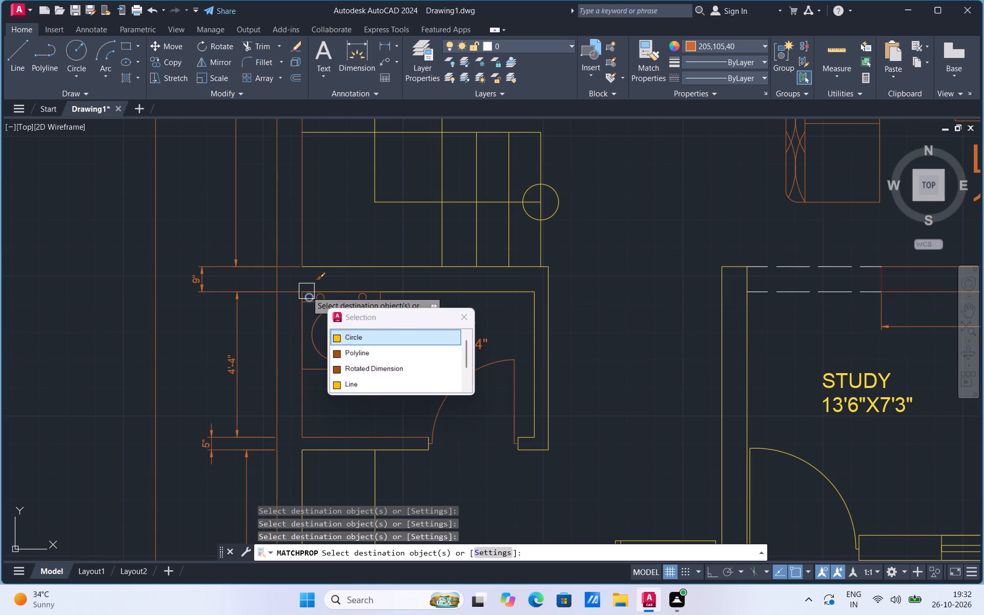
{"action": "left_click_drag", "start_coordinate": [306, 291], "coordinate": [339, 264]}
{"action": "left_click", "coordinate": [339, 264]}
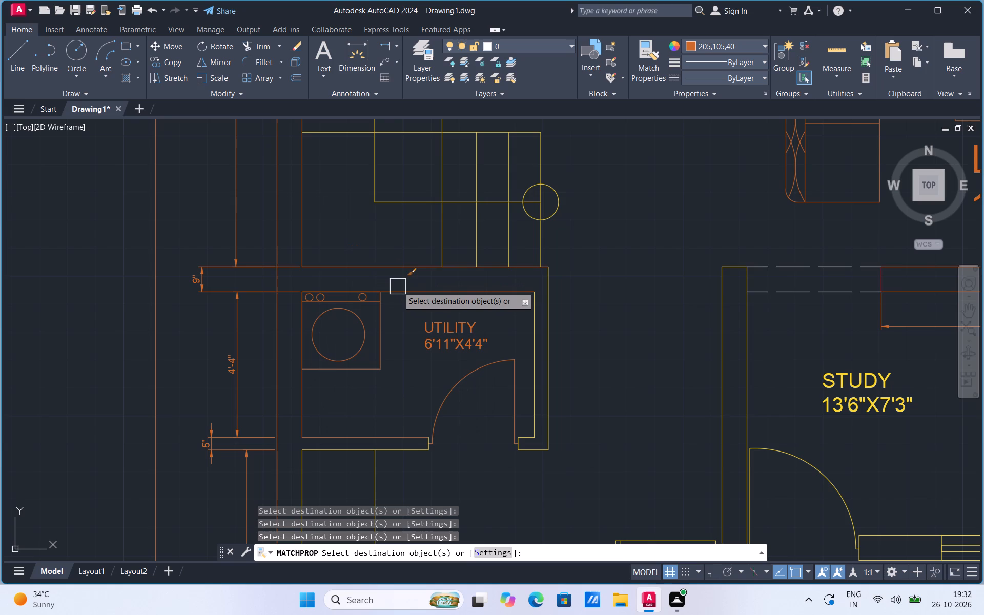
Match the orange properties onto the utility's inner upper wall line and the lower stair flight's treads, centre line, edge and end circle.
{"action": "left_click_drag", "start_coordinate": [398, 287], "coordinate": [443, 237]}
{"action": "left_click_drag", "start_coordinate": [443, 237], "coordinate": [418, 201]}
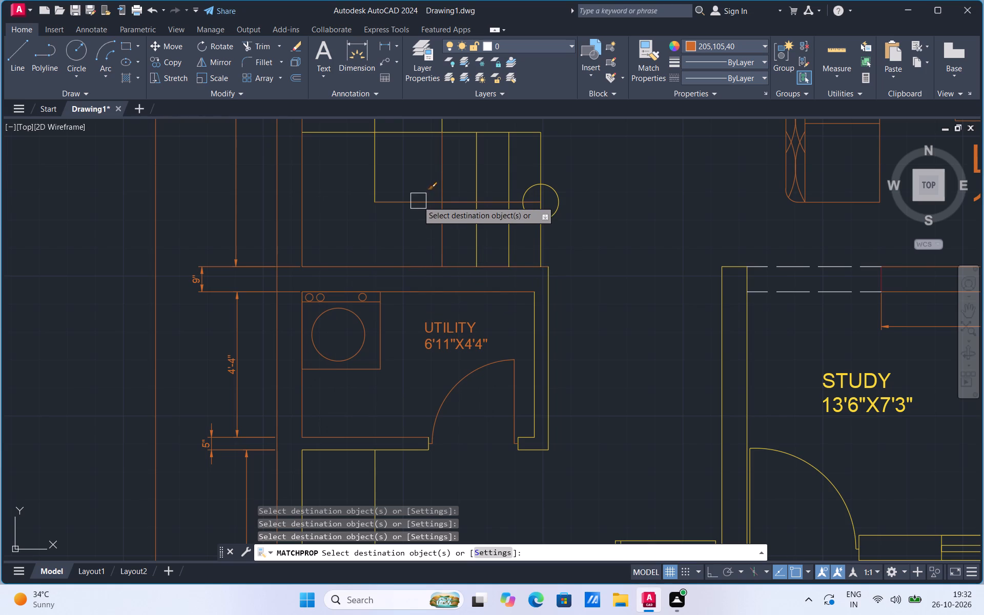
{"action": "left_click_drag", "start_coordinate": [418, 201], "coordinate": [419, 201]}
{"action": "left_click_drag", "start_coordinate": [419, 201], "coordinate": [471, 183]}
{"action": "left_click_drag", "start_coordinate": [471, 183], "coordinate": [509, 161]}
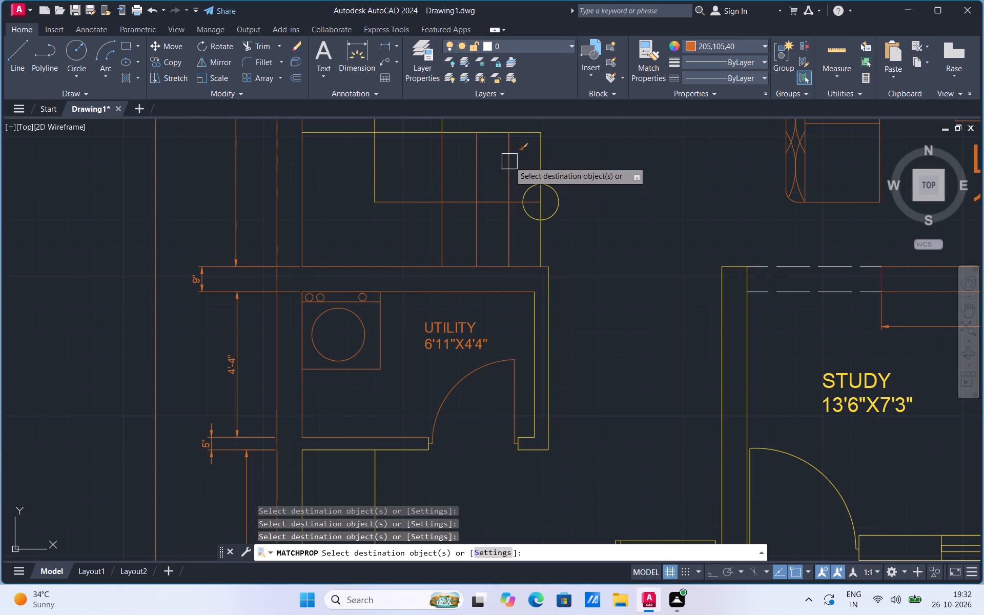
{"action": "left_click_drag", "start_coordinate": [509, 161], "coordinate": [505, 162]}
{"action": "left_click_drag", "start_coordinate": [505, 162], "coordinate": [539, 169]}
{"action": "left_click_drag", "start_coordinate": [539, 169], "coordinate": [529, 182]}
{"action": "left_click_drag", "start_coordinate": [529, 182], "coordinate": [532, 320]}
Match the orange properties onto both lines of the utility wall facing the study, the bottom wall line and the door jambs.
{"action": "left_click_drag", "start_coordinate": [532, 320], "coordinate": [543, 326]}
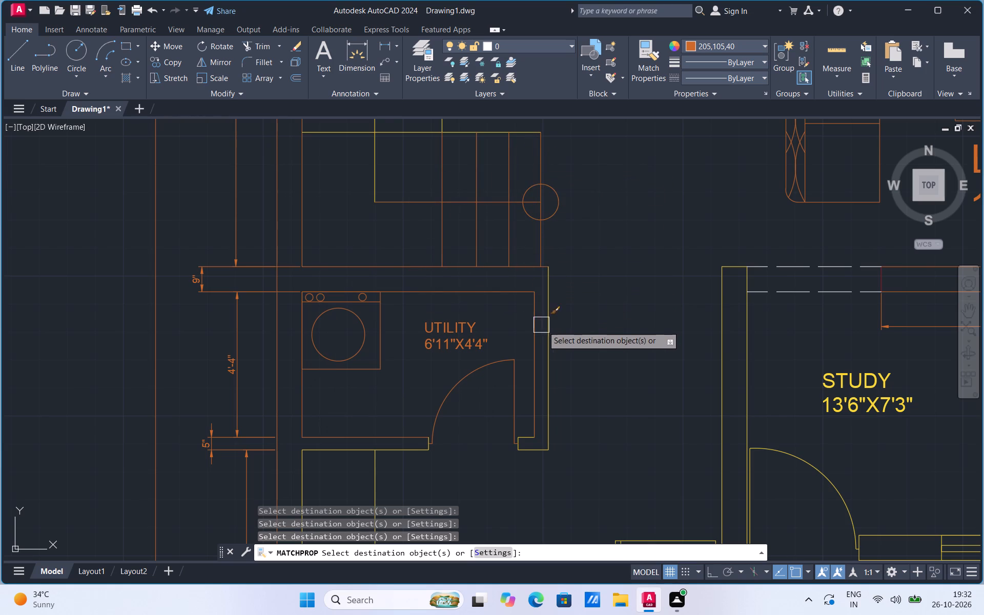
{"action": "left_click_drag", "start_coordinate": [543, 326], "coordinate": [548, 333]}
{"action": "left_click_drag", "start_coordinate": [548, 333], "coordinate": [419, 455]}
{"action": "left_click_drag", "start_coordinate": [419, 455], "coordinate": [432, 455]}
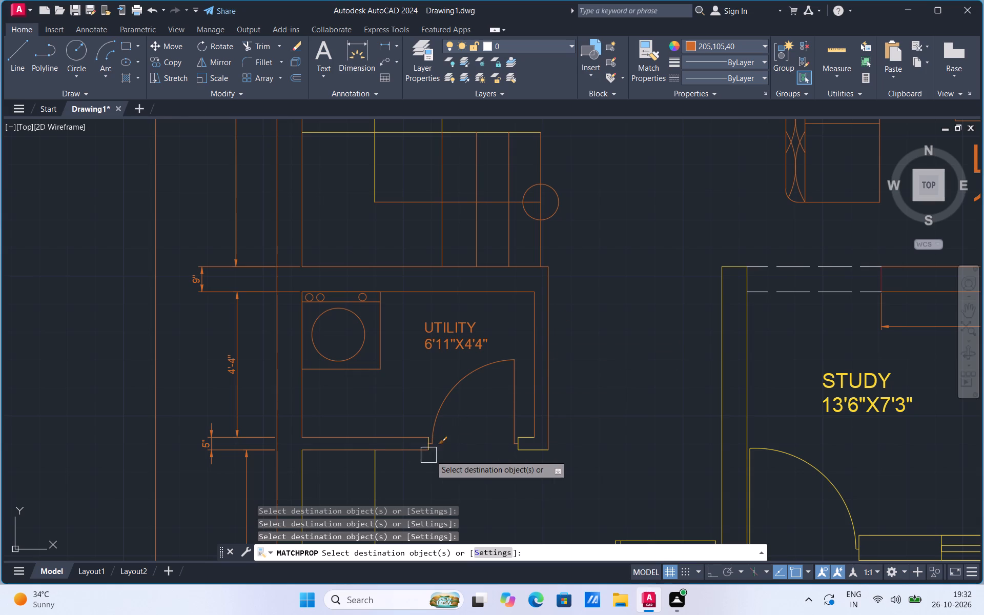
{"action": "left_click_drag", "start_coordinate": [432, 455], "coordinate": [433, 452]}
{"action": "left_click_drag", "start_coordinate": [433, 452], "coordinate": [471, 454]}
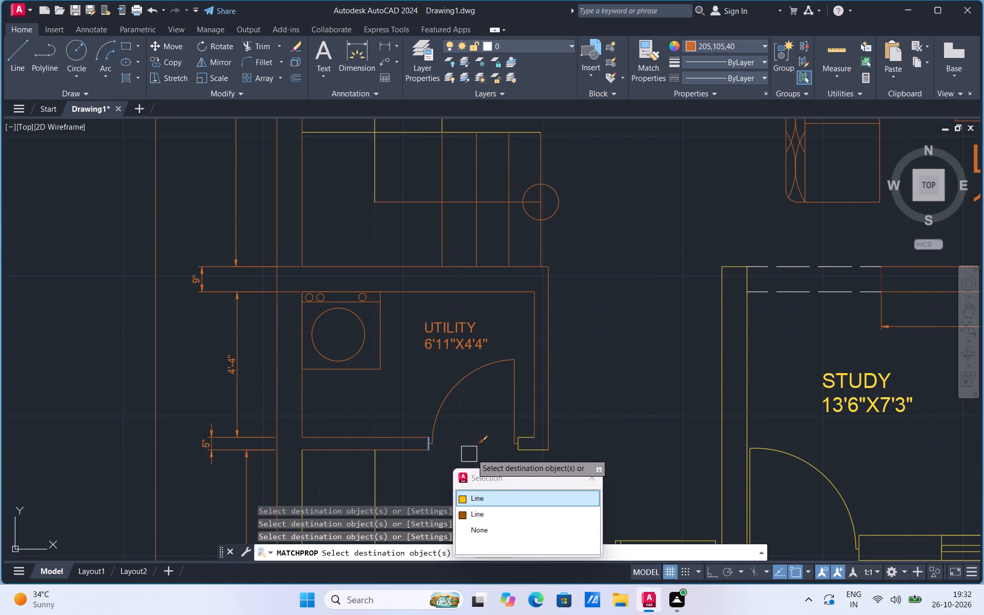
{"action": "left_click_drag", "start_coordinate": [471, 454], "coordinate": [515, 454]}
{"action": "left_click_drag", "start_coordinate": [515, 454], "coordinate": [523, 432]}
{"action": "left_click_drag", "start_coordinate": [529, 452], "coordinate": [530, 438]}
{"action": "left_click", "coordinate": [530, 438]}
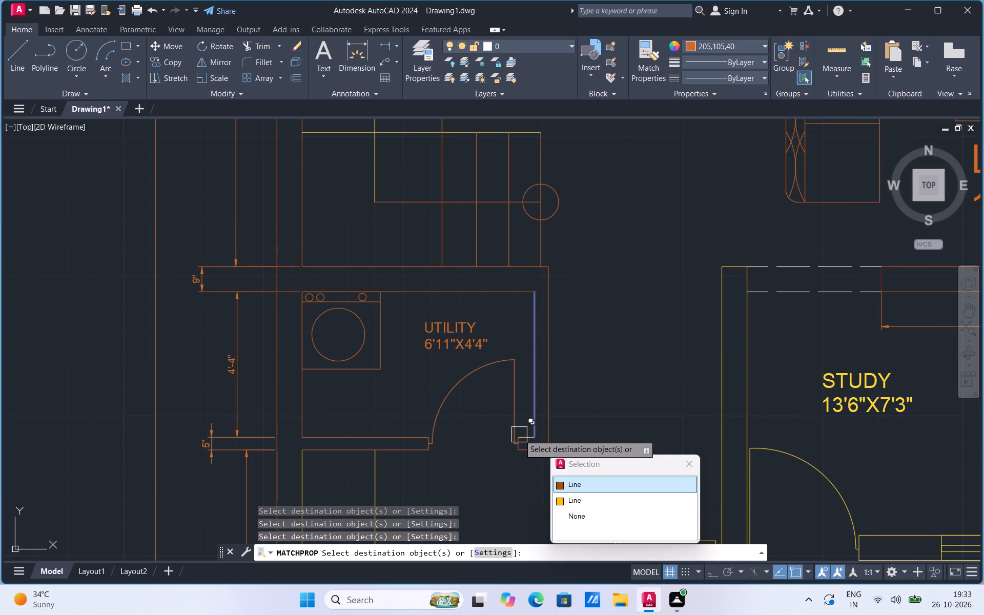
{"action": "left_click", "coordinate": [519, 435]}
Match the orange properties onto the kitchen's sink-side counter and wall lines, the stair's centre line and the short wall line beside the utility door.
{"action": "left_click", "coordinate": [372, 478]}
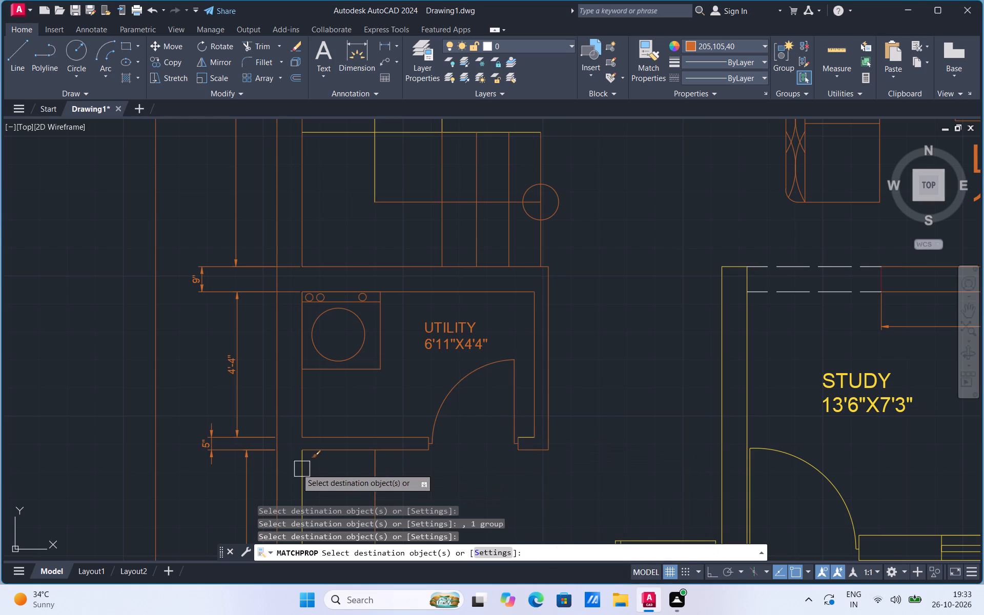
{"action": "left_click", "coordinate": [302, 473]}
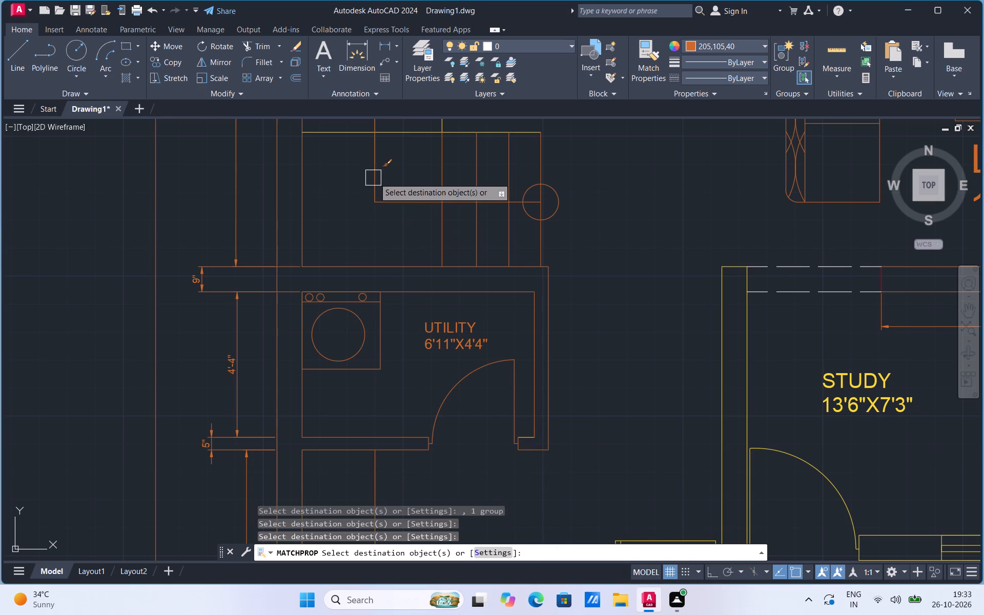
{"action": "left_click_drag", "start_coordinate": [376, 178], "coordinate": [533, 434]}
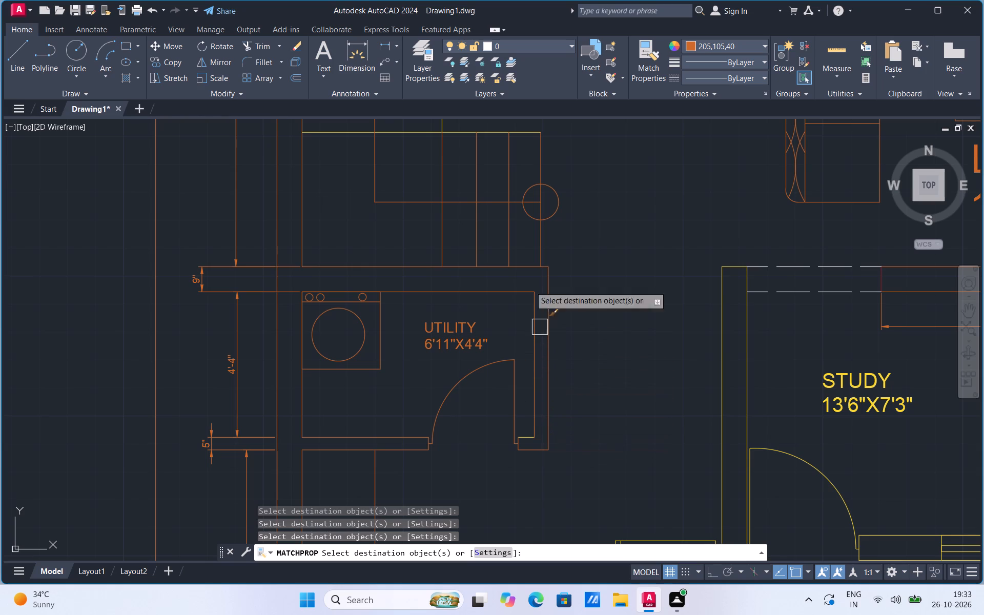
{"action": "scroll", "coordinate": [510, 441], "scroll_direction": "up", "scroll_amount": 3}
{"action": "left_click", "coordinate": [550, 435]}
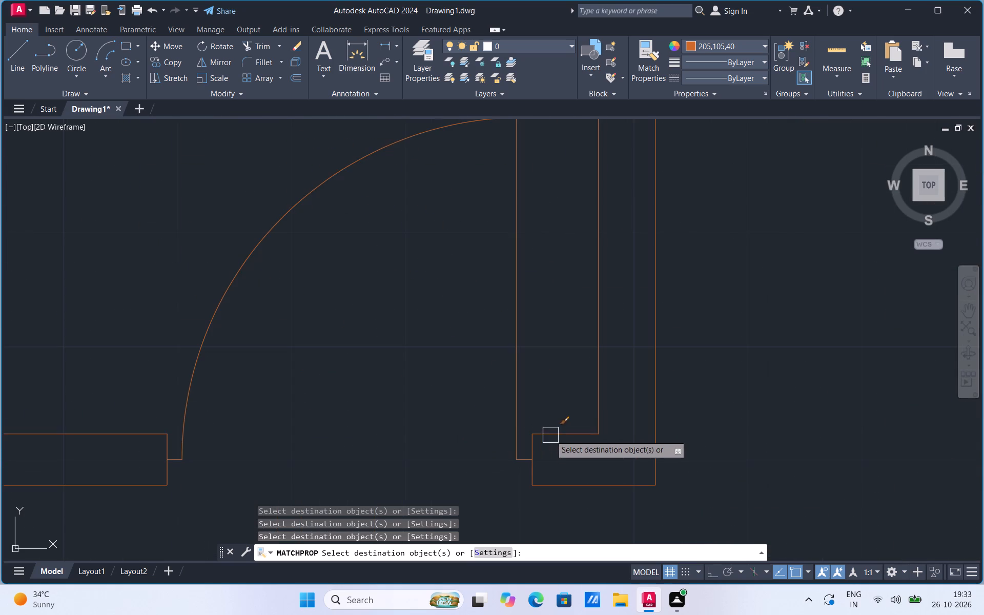
Match the orange properties onto the staircase's remaining treads and side lines and the lower dining chair nearest the stairs.
{"action": "scroll", "coordinate": [525, 492], "scroll_direction": "down", "scroll_amount": 4}
{"action": "scroll", "coordinate": [525, 189], "scroll_direction": "up", "scroll_amount": 1}
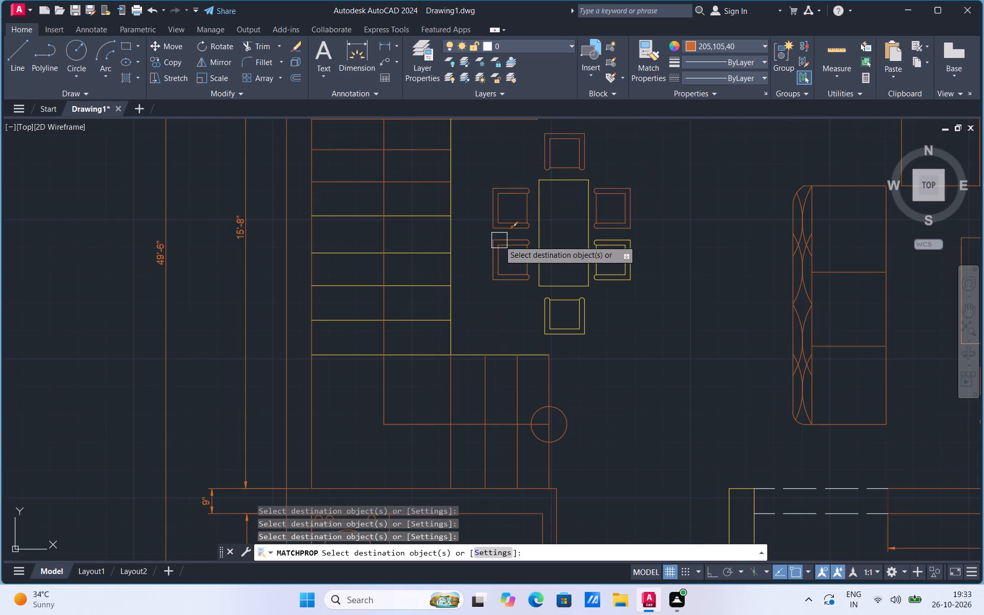
{"action": "left_click", "coordinate": [499, 240]}
{"action": "left_click", "coordinate": [449, 230]}
{"action": "left_click", "coordinate": [428, 210]}
{"action": "left_click", "coordinate": [416, 250]}
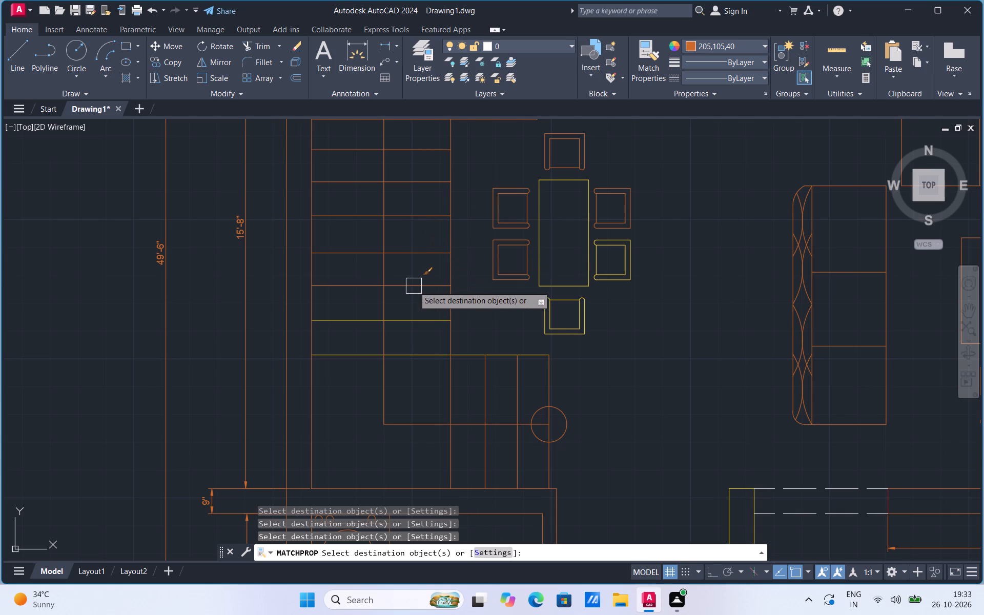
{"action": "left_click", "coordinate": [414, 286]}
{"action": "left_click", "coordinate": [411, 314]}
{"action": "left_click", "coordinate": [409, 347]}
{"action": "left_click", "coordinate": [475, 364]}
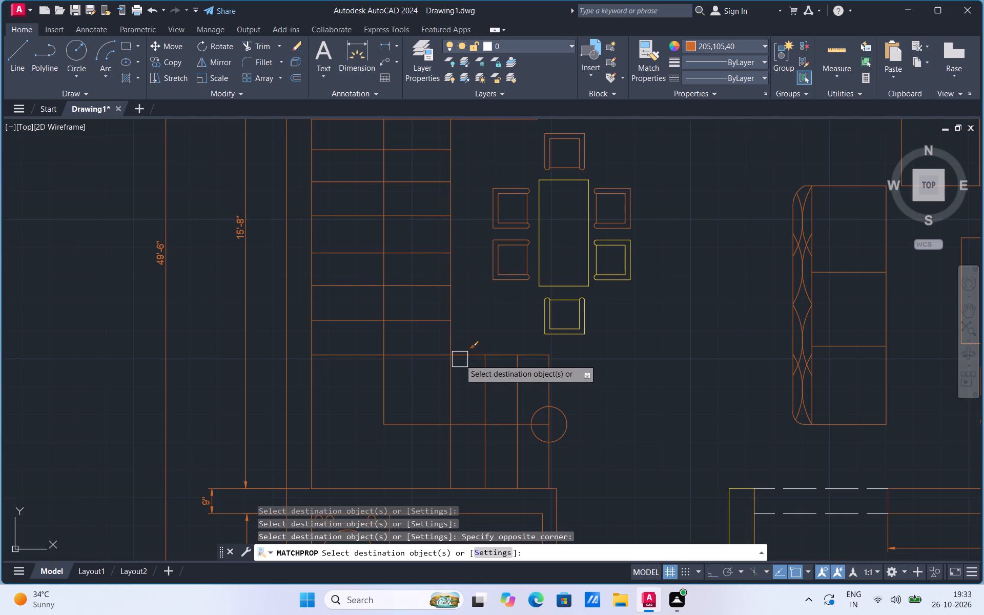
{"action": "left_click", "coordinate": [460, 359]}
Match the orange properties onto the dining table and its two remaining yellow chairs.
{"action": "left_click", "coordinate": [551, 306]}
{"action": "left_click", "coordinate": [558, 283]}
{"action": "left_click", "coordinate": [638, 277]}
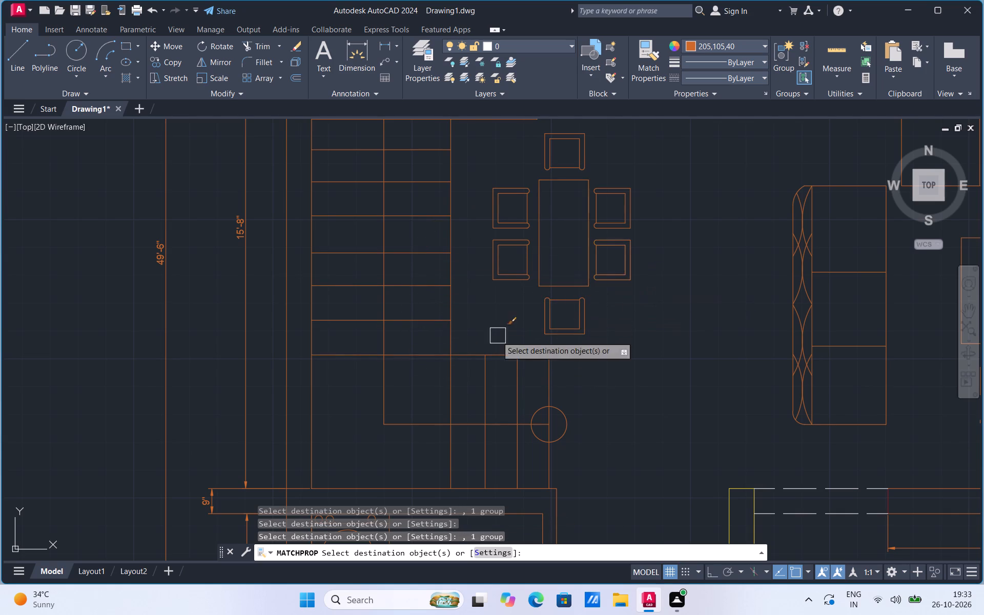
Match the orange properties onto the wall between kitchen and study, the STUDY 13'6"X7'3" label, the study door and its chair.
{"action": "scroll", "coordinate": [488, 343], "scroll_direction": "down", "scroll_amount": 1}
{"action": "left_click", "coordinate": [635, 448]}
{"action": "left_click", "coordinate": [654, 485]}
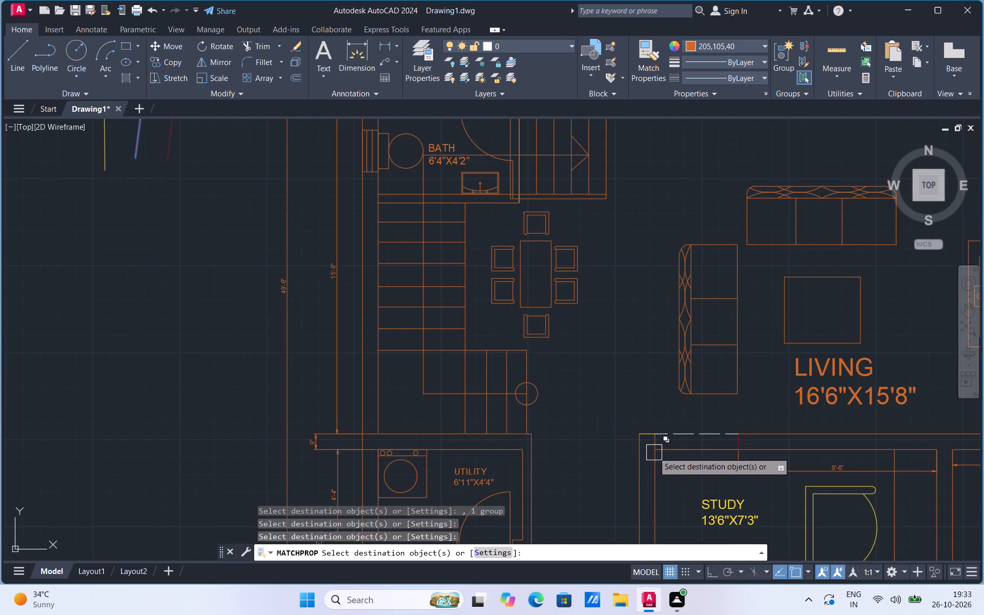
{"action": "scroll", "coordinate": [652, 445], "scroll_direction": "up", "scroll_amount": 1}
{"action": "left_click", "coordinate": [642, 422]}
{"action": "scroll", "coordinate": [617, 405], "scroll_direction": "down", "scroll_amount": 2}
{"action": "left_click", "coordinate": [673, 468]}
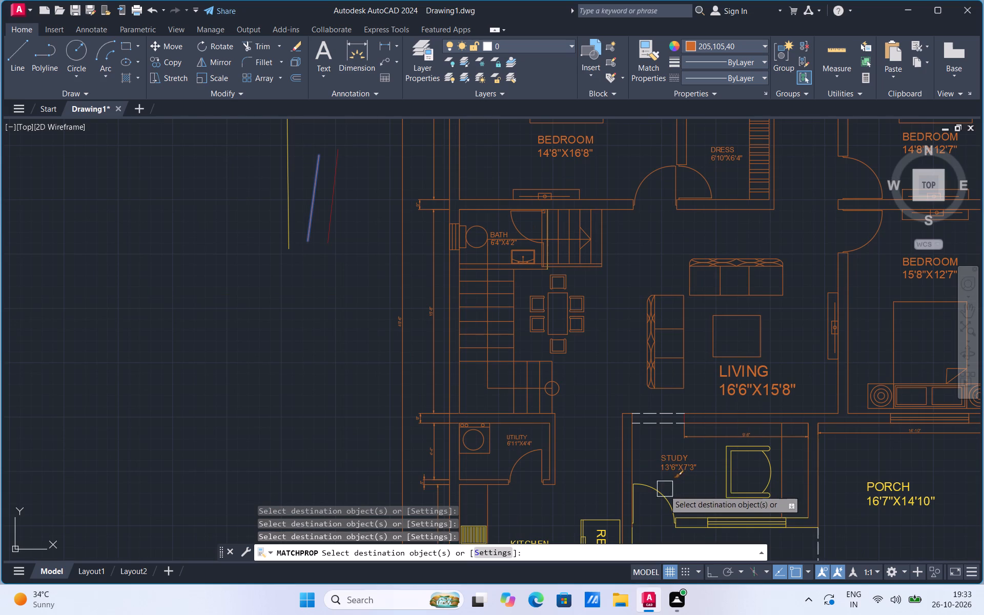
{"action": "left_click", "coordinate": [662, 494]}
{"action": "left_click", "coordinate": [737, 499]}
{"action": "scroll", "coordinate": [597, 387], "scroll_direction": "down", "scroll_amount": 3}
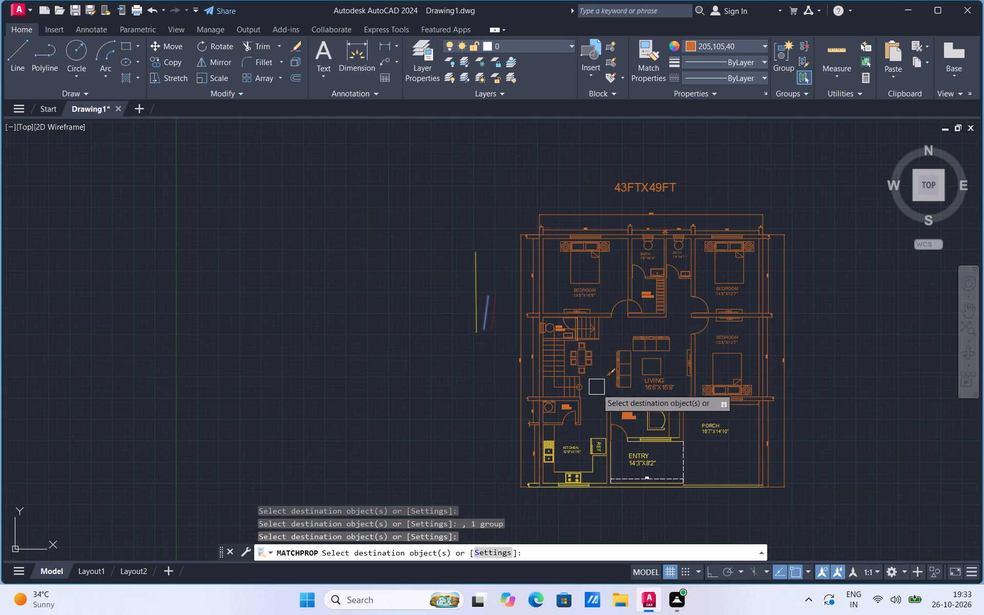
Match the orange properties onto the kitchen's stove, sink, KITCHEN 12'6"X11'6" label, refrigerator, REF text and remaining counter lines.
{"action": "scroll", "coordinate": [580, 478], "scroll_direction": "up", "scroll_amount": 4}
{"action": "left_click", "coordinate": [604, 449]}
{"action": "left_click", "coordinate": [577, 463]}
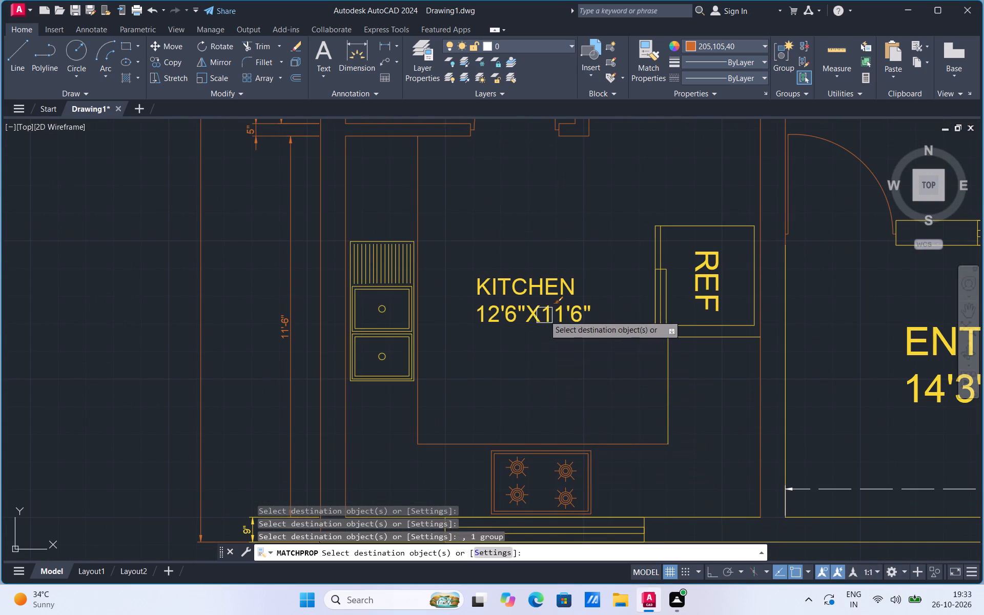
{"action": "left_click", "coordinate": [544, 315]}
{"action": "left_click", "coordinate": [379, 336]}
{"action": "left_click", "coordinate": [662, 290]}
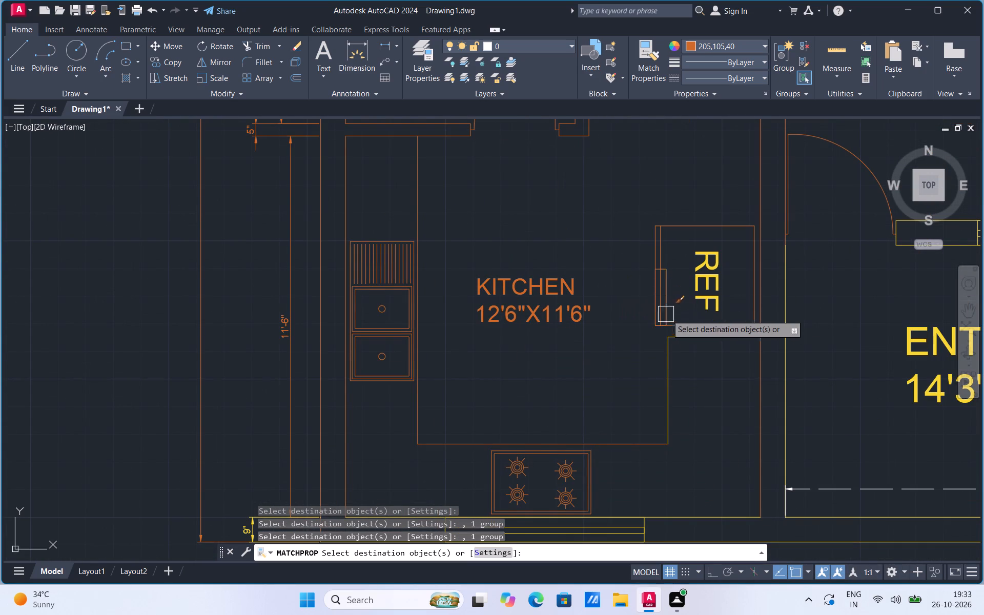
{"action": "left_click", "coordinate": [717, 295]}
{"action": "left_click", "coordinate": [666, 363]}
{"action": "left_click", "coordinate": [699, 334]}
{"action": "scroll", "coordinate": [523, 289], "scroll_direction": "down", "scroll_amount": 2}
{"action": "scroll", "coordinate": [517, 383], "scroll_direction": "up", "scroll_amount": 1}
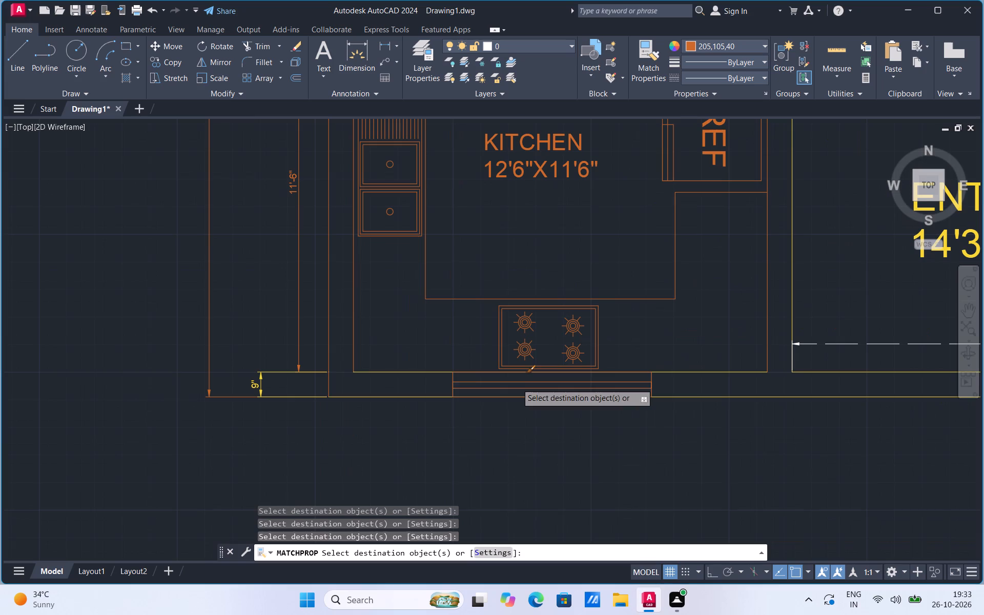
Match the orange properties onto the kitchen's bottom window, its inner and outer front wall lines and the 9" wall dimension.
{"action": "scroll", "coordinate": [517, 383], "scroll_direction": "up", "scroll_amount": 1}
{"action": "left_click", "coordinate": [459, 384]}
{"action": "left_click", "coordinate": [432, 372]}
{"action": "left_click", "coordinate": [407, 395]}
{"action": "left_click", "coordinate": [272, 371]}
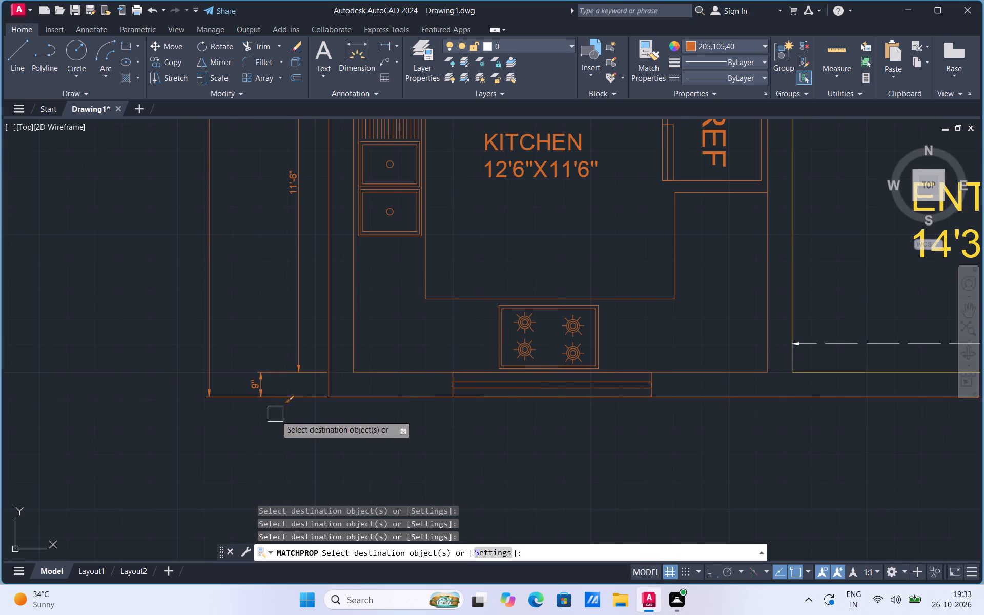
Match the orange properties onto the entry's kitchen-side wall line, the ENTRY 14'3"X8'2" label and the window wall between study and entry.
{"action": "scroll", "coordinate": [279, 422], "scroll_direction": "down", "scroll_amount": 2}
{"action": "left_click", "coordinate": [485, 353]}
{"action": "left_click", "coordinate": [552, 356]}
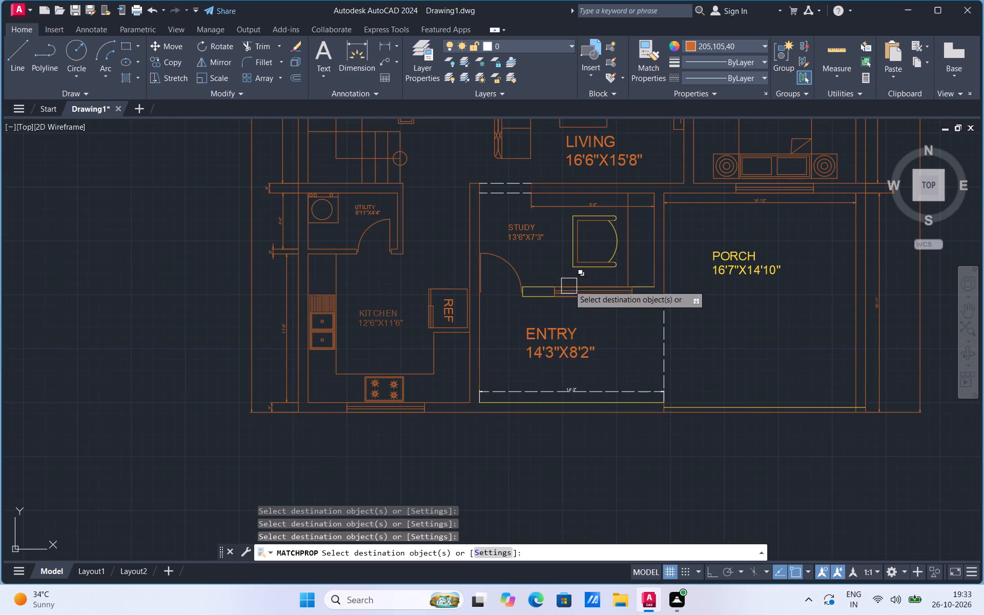
{"action": "scroll", "coordinate": [569, 282], "scroll_direction": "up", "scroll_amount": 2}
{"action": "left_click", "coordinate": [507, 292]}
{"action": "left_click", "coordinate": [493, 315]}
{"action": "left_click", "coordinate": [541, 305]}
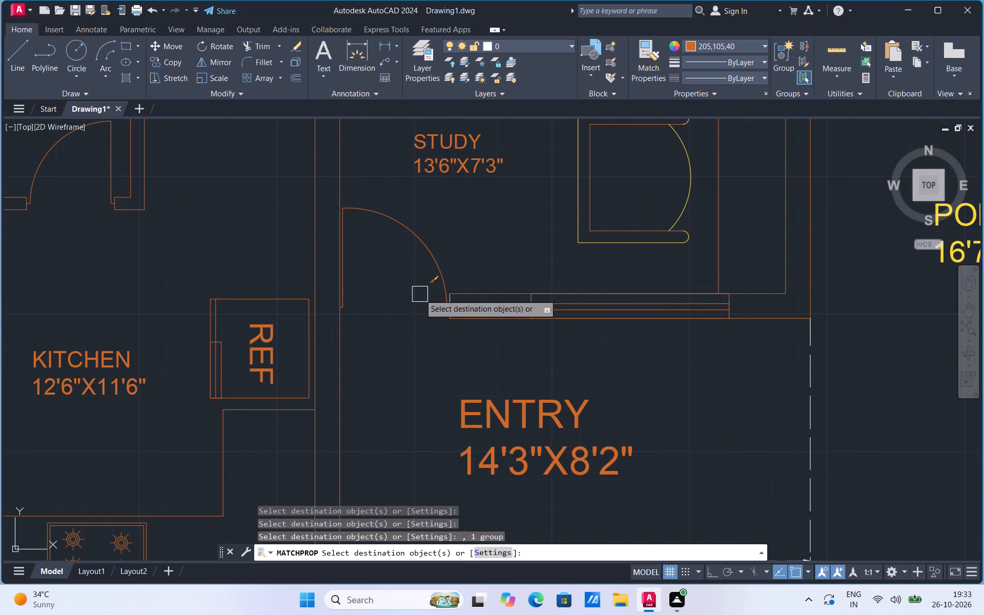
{"action": "scroll", "coordinate": [420, 294], "scroll_direction": "up", "scroll_amount": 1}
{"action": "left_click", "coordinate": [464, 327]}
{"action": "scroll", "coordinate": [441, 408], "scroll_direction": "down", "scroll_amount": 1}
{"action": "scroll", "coordinate": [450, 362], "scroll_direction": "down", "scroll_amount": 1}
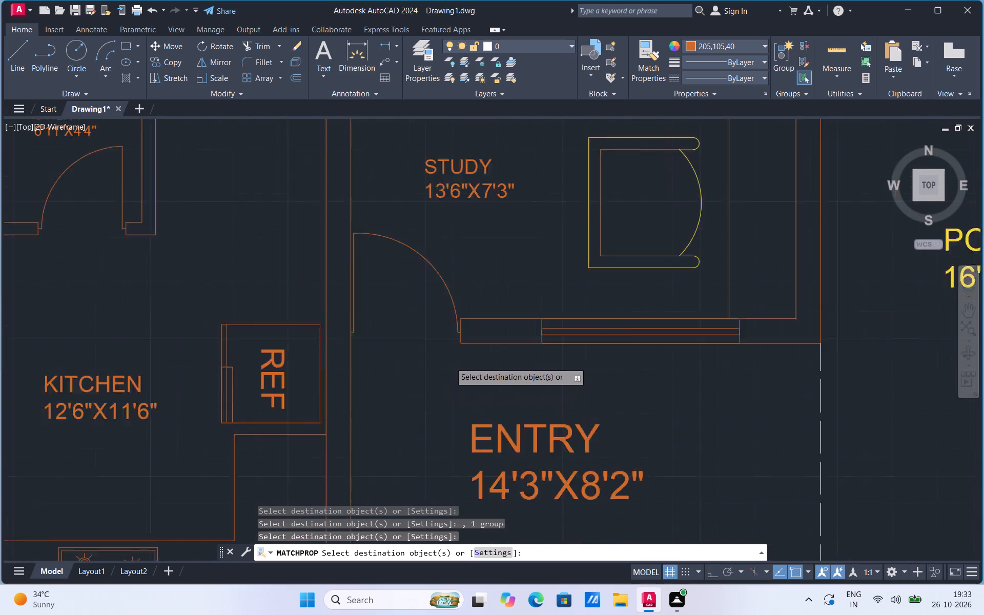
Match the orange properties onto the remaining yellow outline and rounded arm ends of the study chair.
{"action": "scroll", "coordinate": [450, 362], "scroll_direction": "down", "scroll_amount": 2}
{"action": "left_click", "coordinate": [549, 301]}
{"action": "scroll", "coordinate": [525, 271], "scroll_direction": "up", "scroll_amount": 2}
{"action": "left_click", "coordinate": [520, 275]}
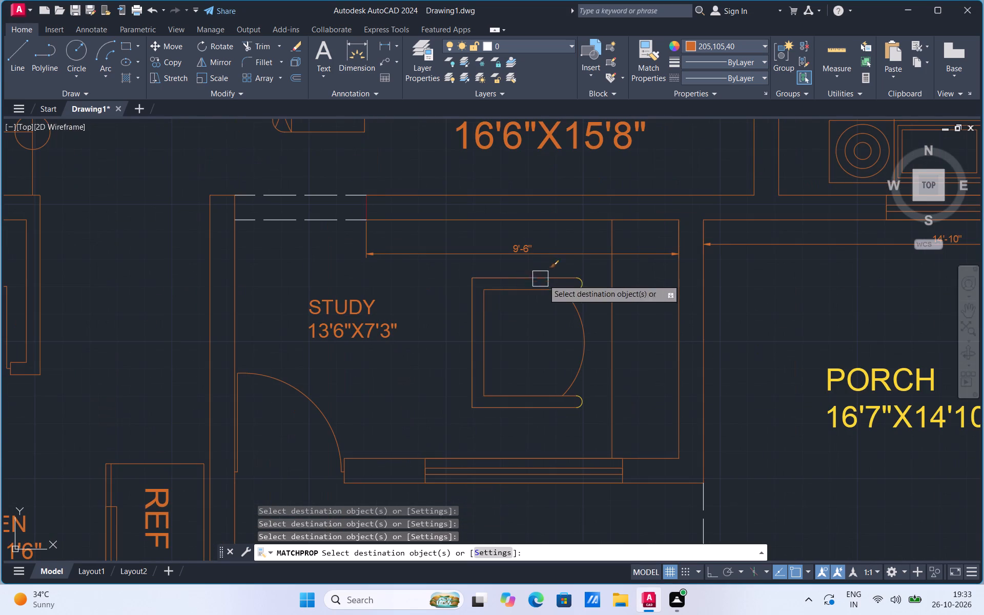
{"action": "left_click", "coordinate": [584, 283]}
{"action": "left_click", "coordinate": [584, 393]}
{"action": "scroll", "coordinate": [532, 393], "scroll_direction": "down", "scroll_amount": 2}
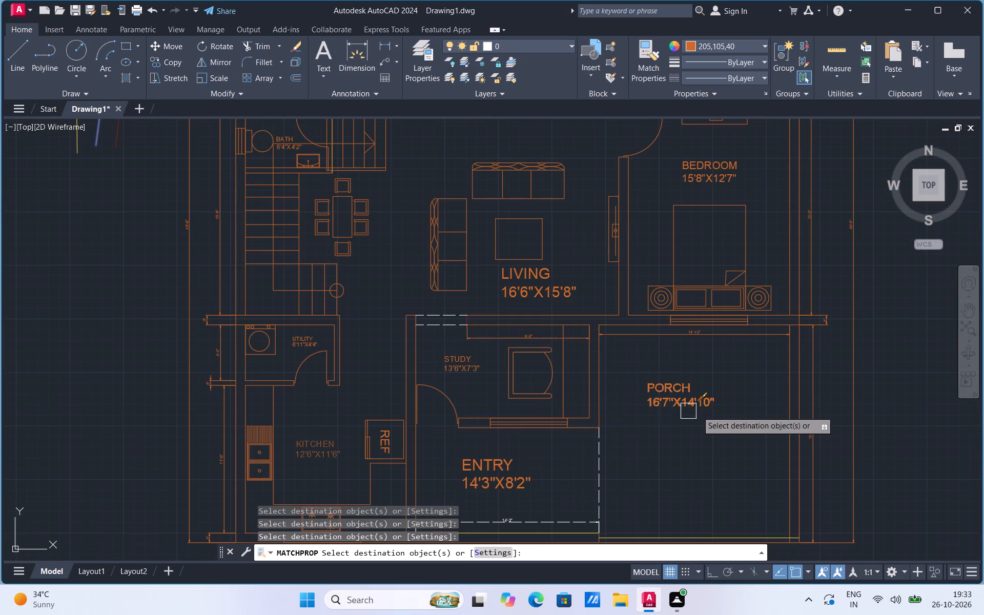
Match the orange properties onto the PORCH 16'7"X14'10" label and the front boundary lines of the porch and entry.
{"action": "left_click", "coordinate": [697, 411]}
{"action": "scroll", "coordinate": [661, 407], "scroll_direction": "down", "scroll_amount": 2}
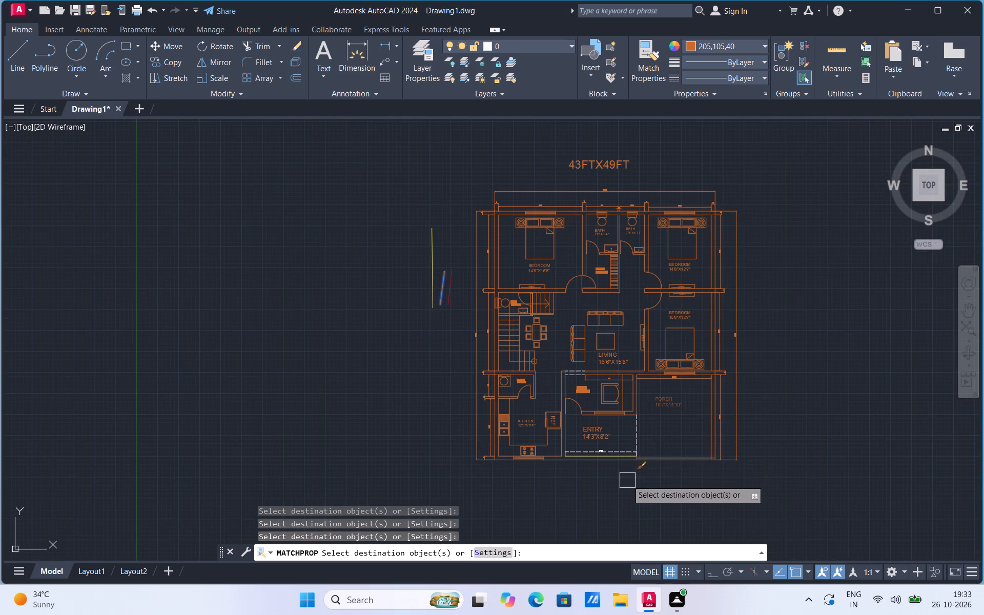
{"action": "scroll", "coordinate": [680, 451], "scroll_direction": "up", "scroll_amount": 2}
{"action": "left_click", "coordinate": [655, 465]}
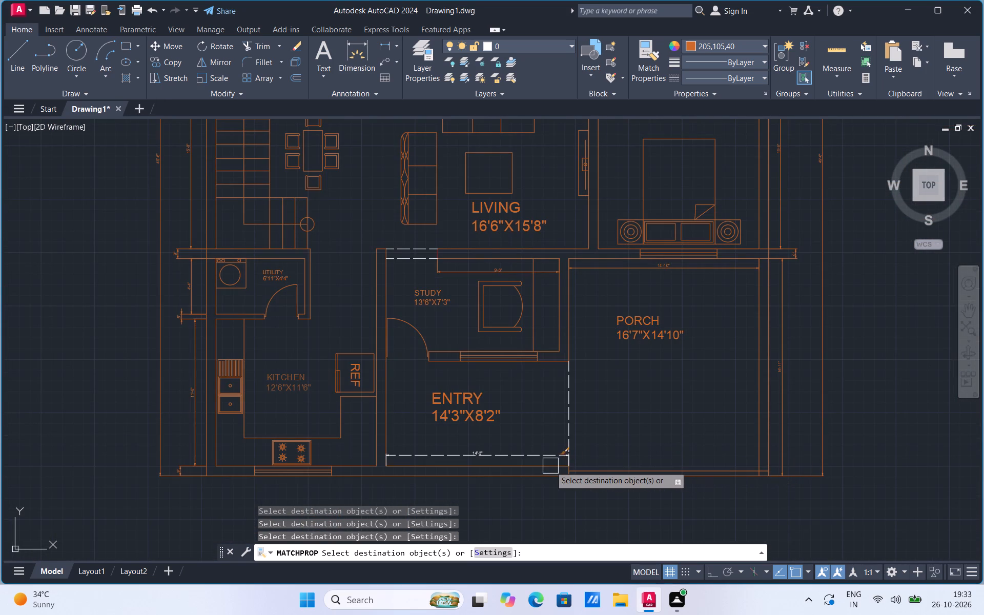
{"action": "left_click", "coordinate": [550, 466]}
{"action": "scroll", "coordinate": [580, 462], "scroll_direction": "up", "scroll_amount": 2}
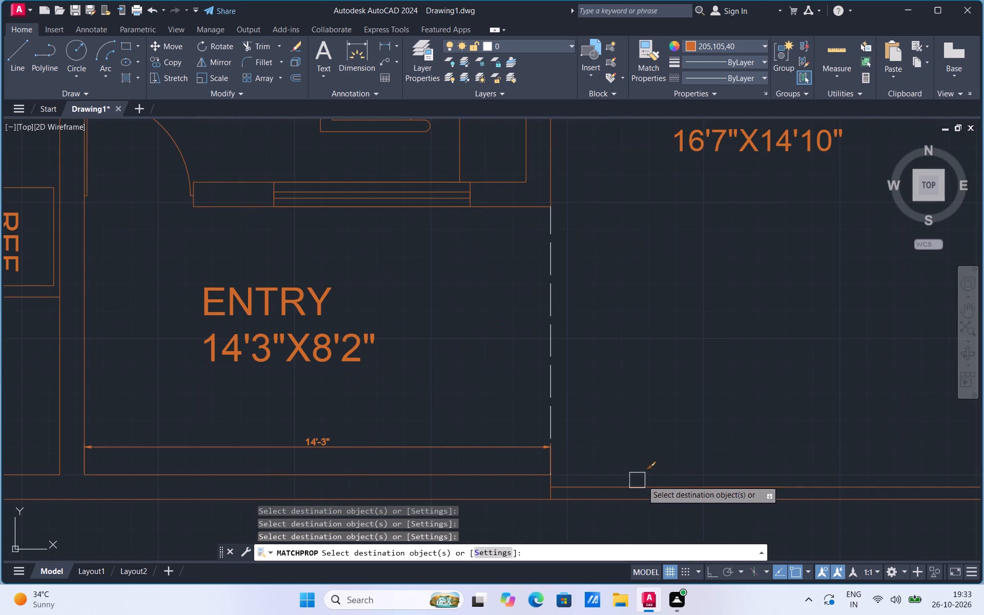
{"action": "scroll", "coordinate": [659, 487], "scroll_direction": "down", "scroll_amount": 4}
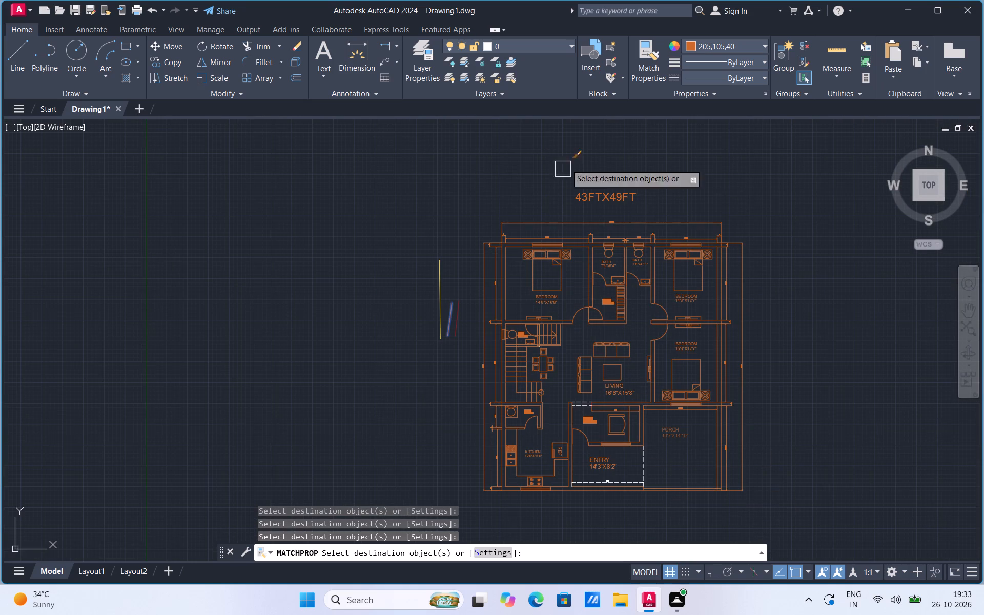
Set the current object colour to yellow 248,215,49.
{"action": "left_click", "coordinate": [691, 48]}
{"action": "left_click", "coordinate": [701, 91]}
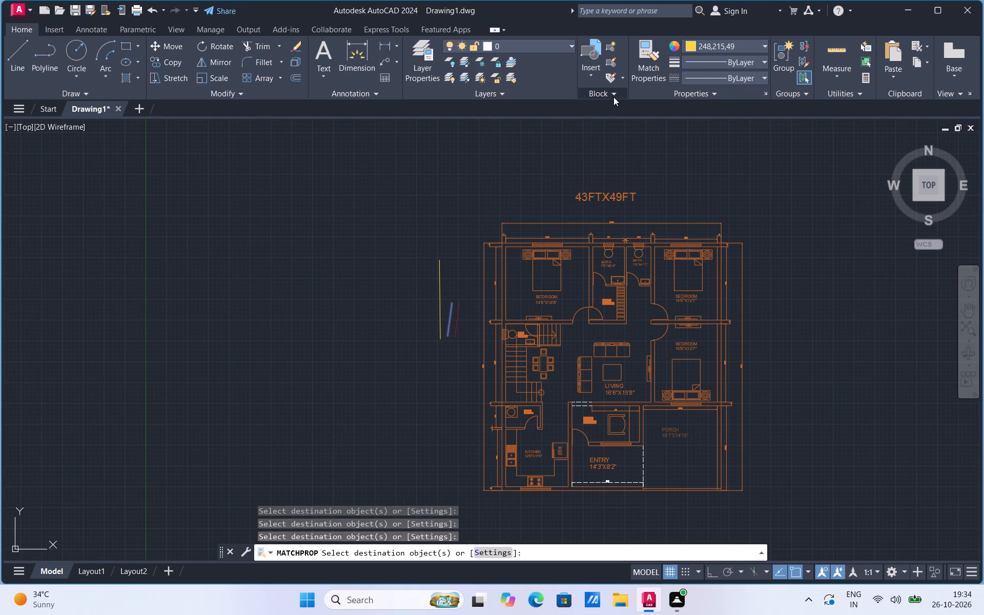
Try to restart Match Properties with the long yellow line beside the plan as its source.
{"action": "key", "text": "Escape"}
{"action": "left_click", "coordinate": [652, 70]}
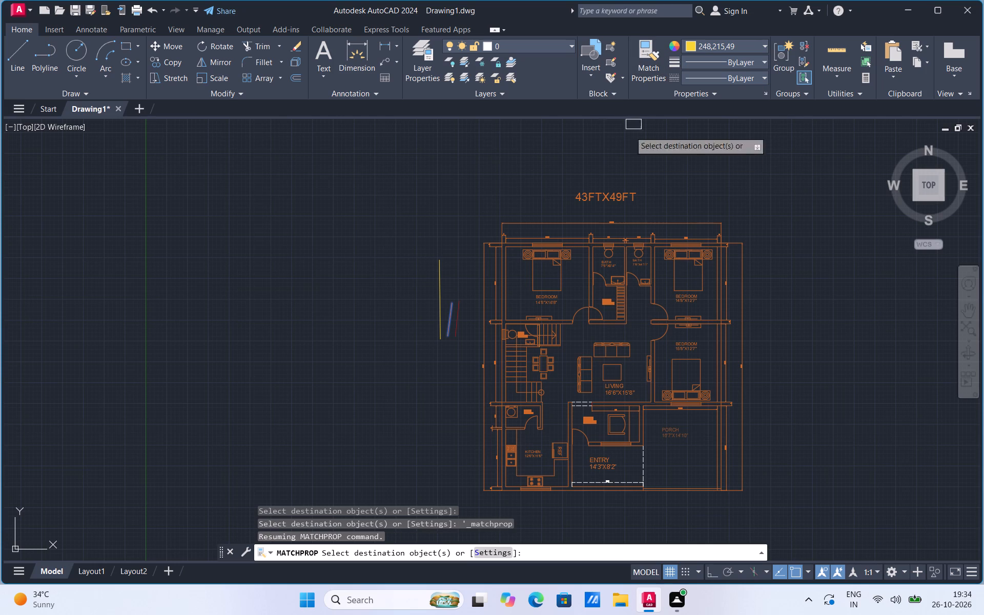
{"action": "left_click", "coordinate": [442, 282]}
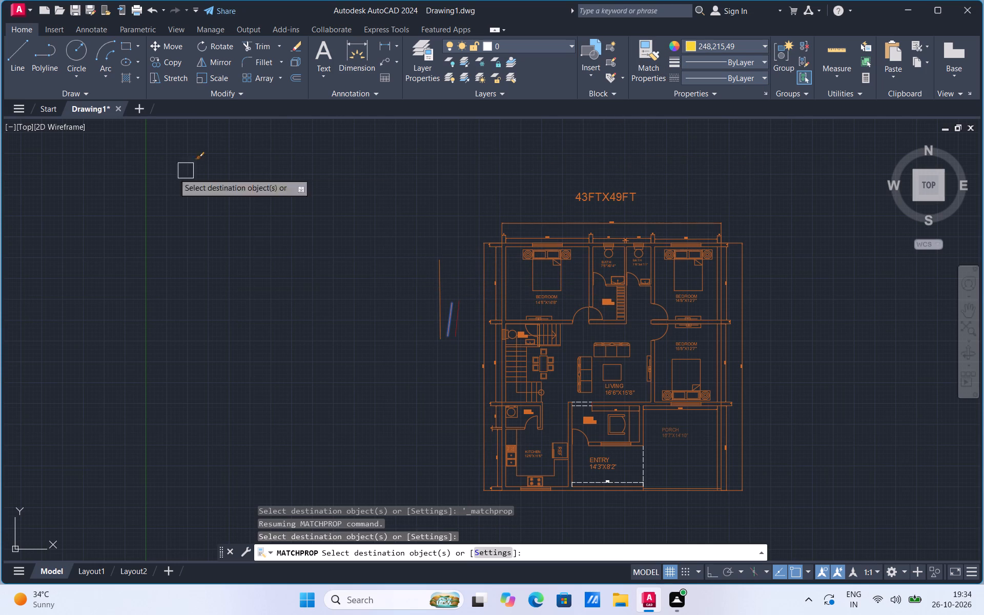
Draw a short, nearly vertical line in yellow 248,215,49 beside the long reference line outside the plan.
{"action": "left_click", "coordinate": [22, 52]}
{"action": "scroll", "coordinate": [472, 288], "scroll_direction": "up", "scroll_amount": 2}
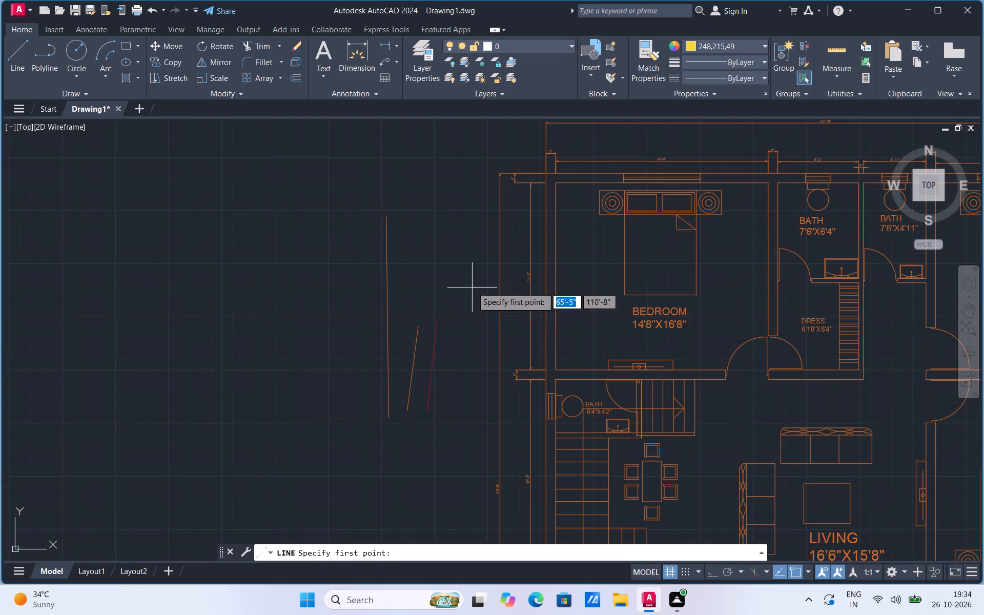
{"action": "left_click", "coordinate": [401, 331]}
{"action": "left_click", "coordinate": [400, 254]}
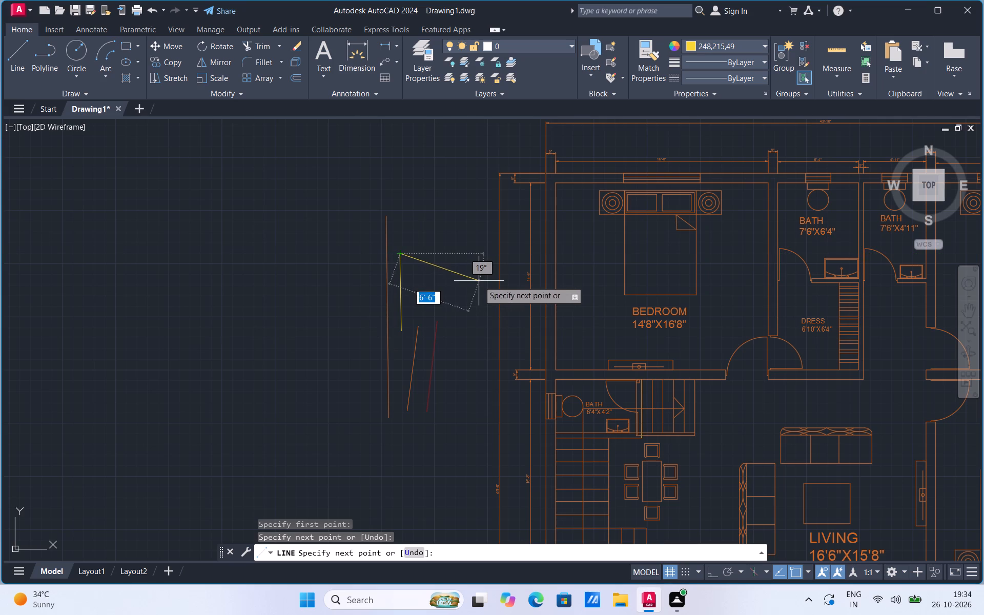
{"action": "key", "text": "Escape"}
Erase the long, nearly vertical orange line next to the new yellow line.
{"action": "left_click", "coordinate": [388, 323]}
{"action": "key", "text": "Delete"}
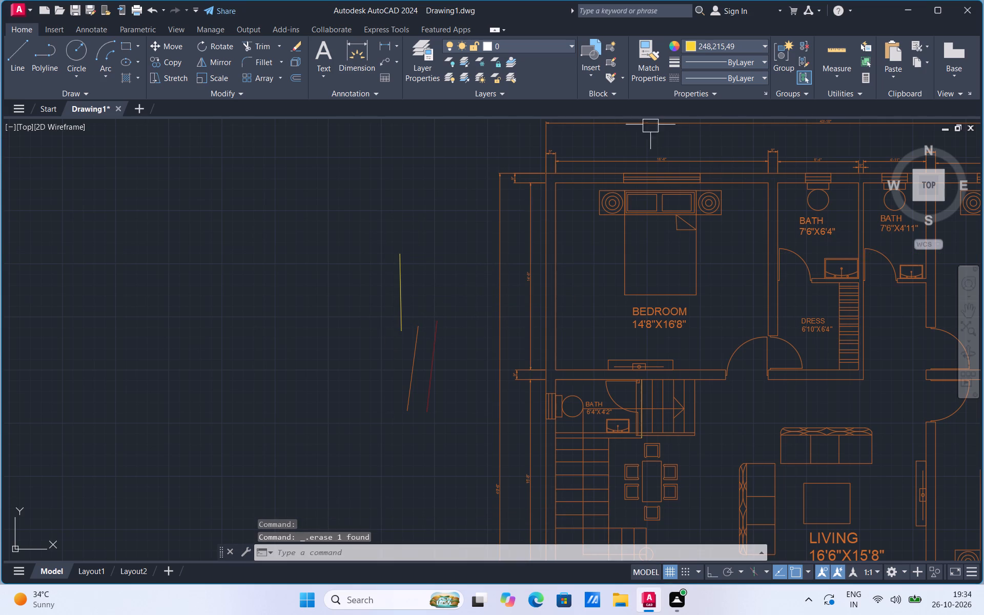
Match the new yellow line's properties onto the 43FTX49FT title and the overall 43'-10" dimension above the plan.
{"action": "left_click", "coordinate": [649, 79]}
{"action": "left_click", "coordinate": [399, 295]}
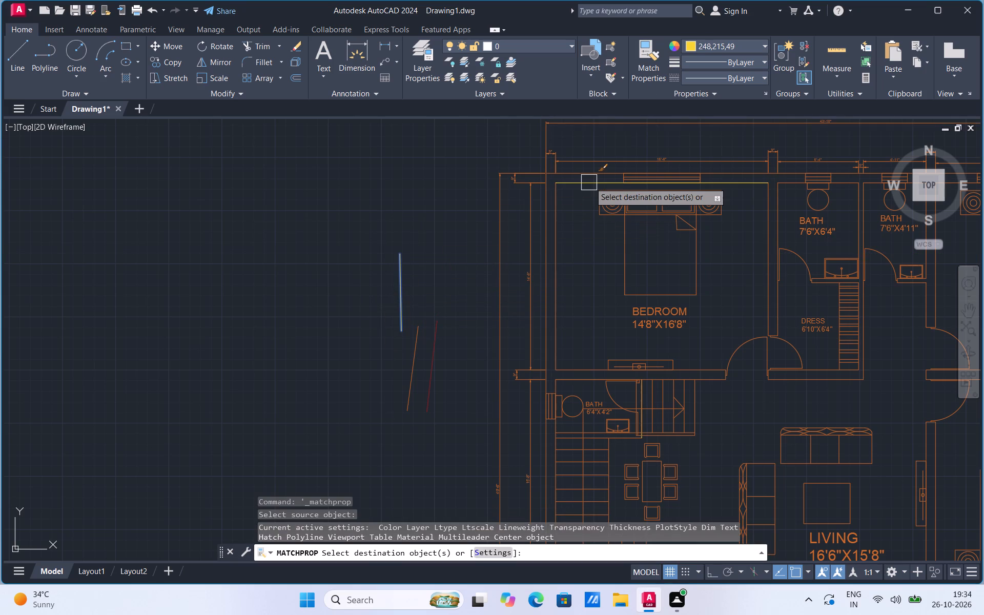
{"action": "scroll", "coordinate": [294, 335], "scroll_direction": "down", "scroll_amount": 2}
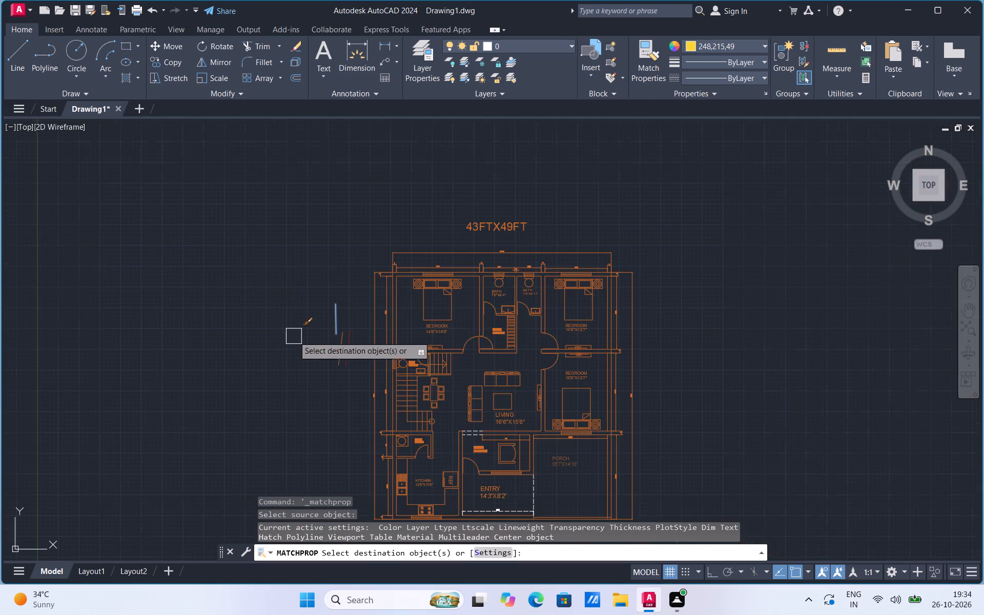
{"action": "scroll", "coordinate": [471, 319], "scroll_direction": "up", "scroll_amount": 2}
{"action": "scroll", "coordinate": [506, 307], "scroll_direction": "down", "scroll_amount": 2}
{"action": "scroll", "coordinate": [609, 254], "scroll_direction": "up", "scroll_amount": 1}
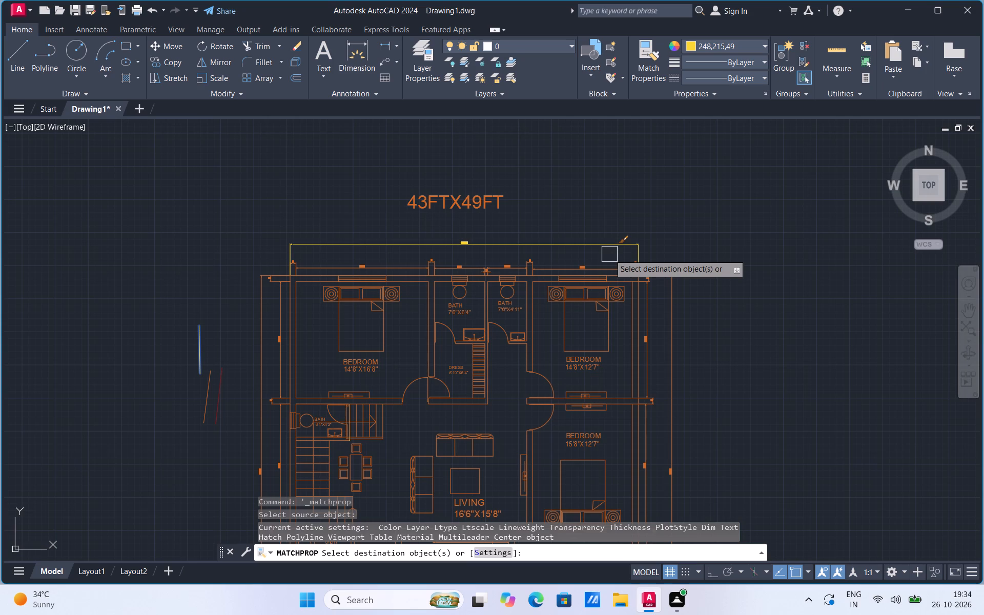
{"action": "left_click", "coordinate": [503, 202]}
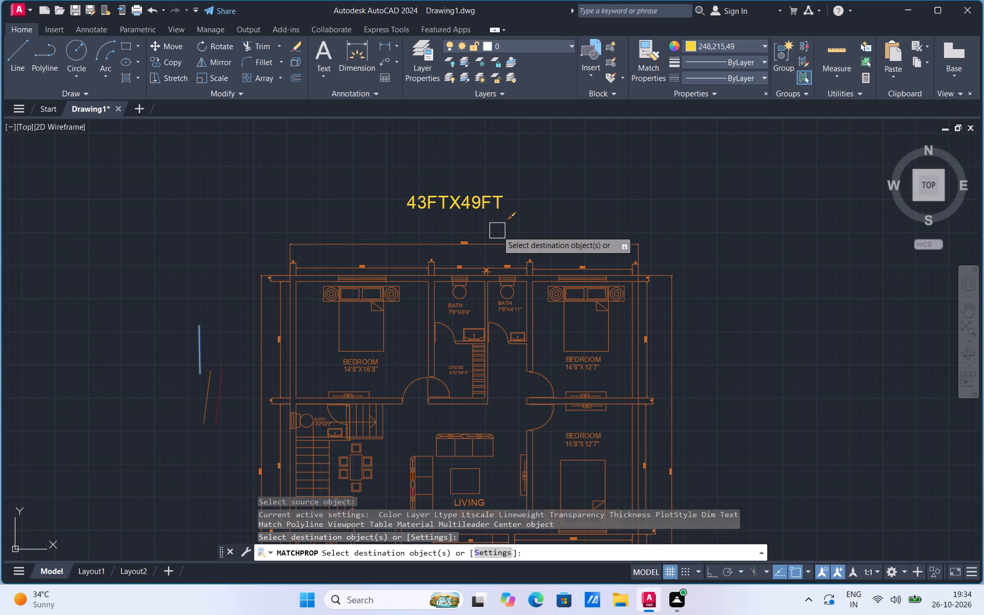
{"action": "left_click", "coordinate": [497, 238]}
Match the yellow properties onto both overall side dimensions and the 9", 16'-8", 6'-4", 4'-11" and 12'-7" dimensions above the top wall.
{"action": "left_click_drag", "start_coordinate": [264, 325], "coordinate": [291, 256]}
{"action": "left_click_drag", "start_coordinate": [291, 256], "coordinate": [313, 261]}
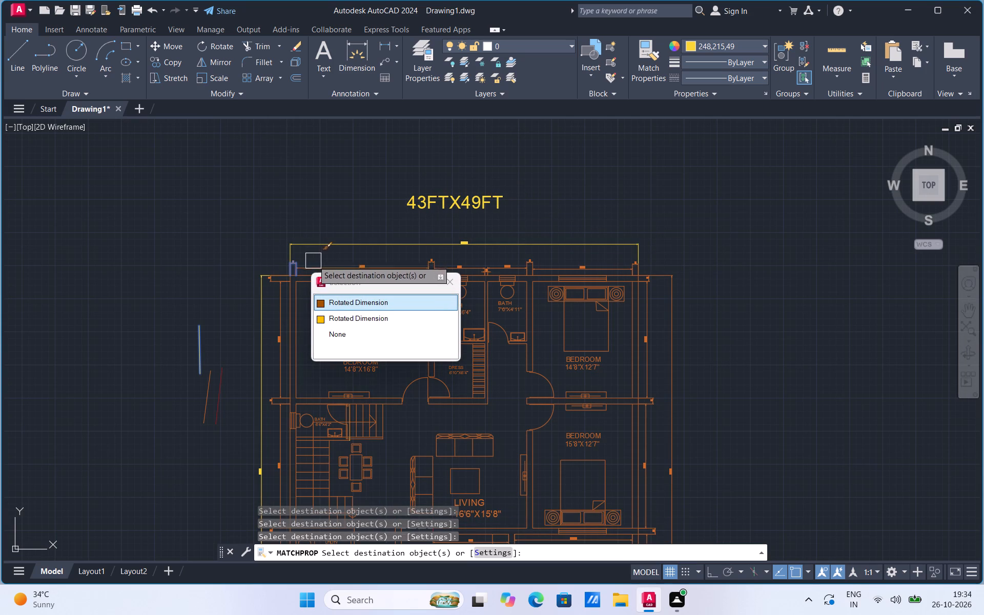
{"action": "left_click_drag", "start_coordinate": [313, 261], "coordinate": [317, 264]}
{"action": "left_click_drag", "start_coordinate": [317, 264], "coordinate": [435, 255]}
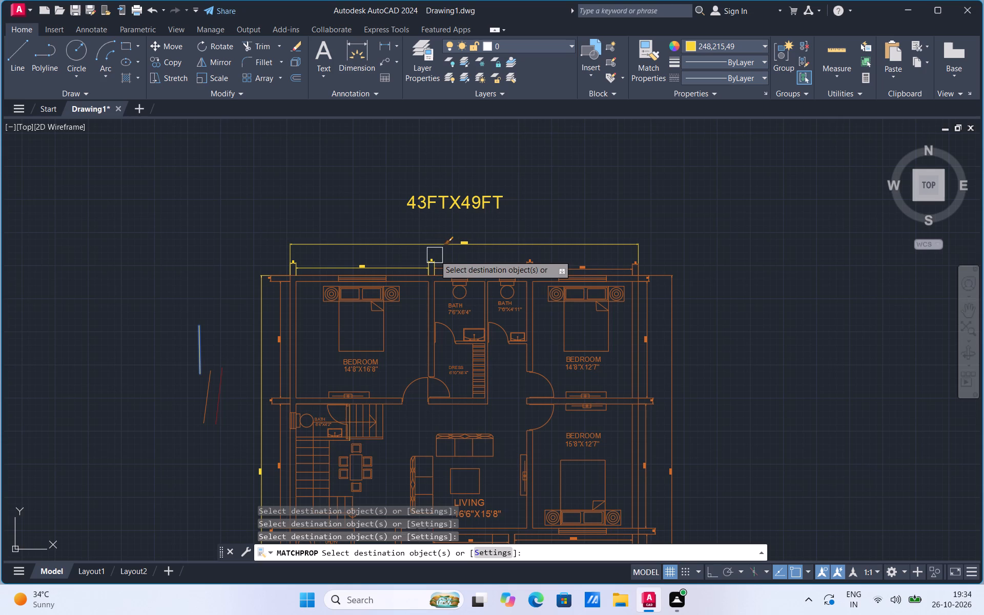
{"action": "left_click_drag", "start_coordinate": [435, 255], "coordinate": [450, 266]}
{"action": "left_click_drag", "start_coordinate": [450, 266], "coordinate": [511, 263]}
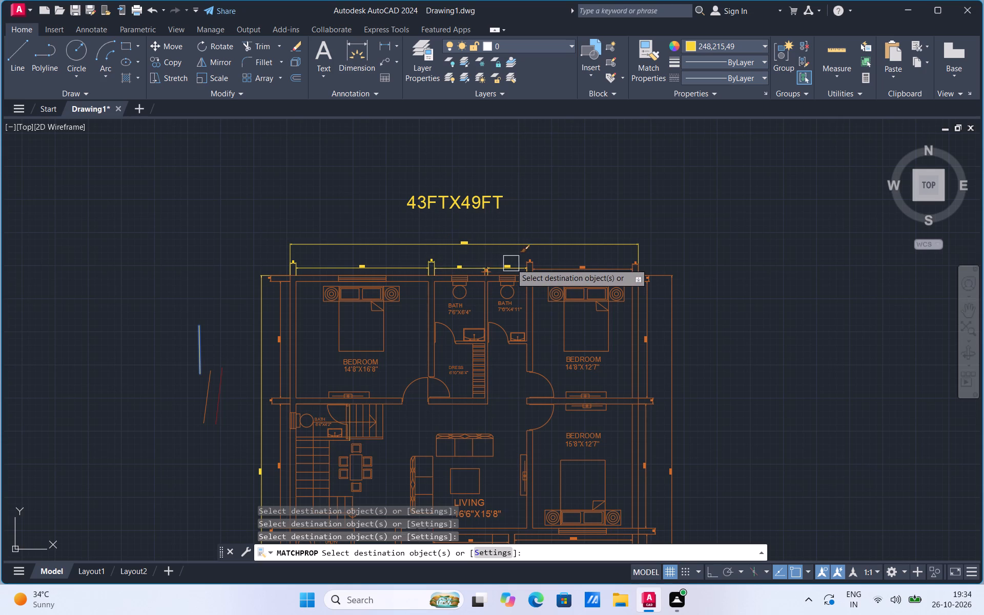
{"action": "left_click_drag", "start_coordinate": [511, 263], "coordinate": [537, 258]}
{"action": "left_click_drag", "start_coordinate": [537, 258], "coordinate": [549, 263]}
{"action": "left_click_drag", "start_coordinate": [549, 263], "coordinate": [598, 250]}
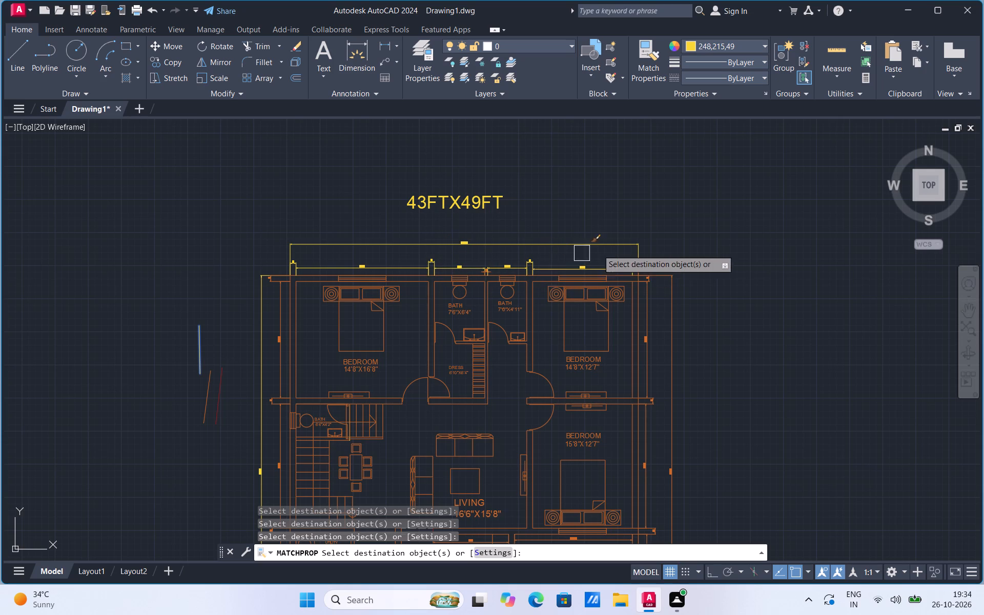
{"action": "left_click_drag", "start_coordinate": [598, 250], "coordinate": [629, 260]}
{"action": "left_click_drag", "start_coordinate": [629, 260], "coordinate": [658, 280]}
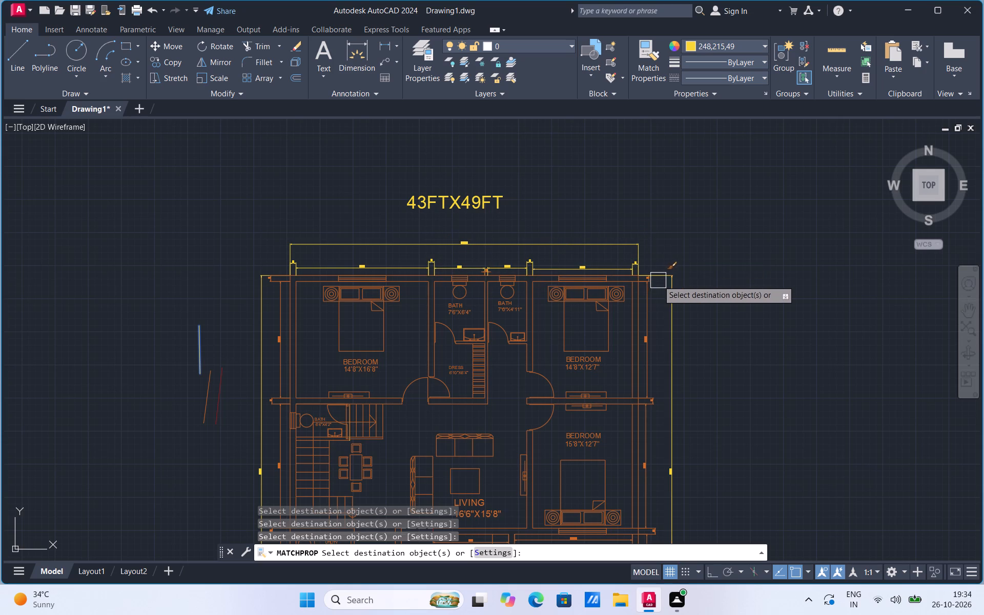
{"action": "left_click_drag", "start_coordinate": [658, 280], "coordinate": [688, 278]}
{"action": "left_click_drag", "start_coordinate": [661, 279], "coordinate": [648, 277]}
Match the yellow properties onto the 9" and 14'-8" dimensions beside the 14'8"X16'8" bedroom's outer wall.
{"action": "scroll", "coordinate": [391, 259], "scroll_direction": "up", "scroll_amount": 2}
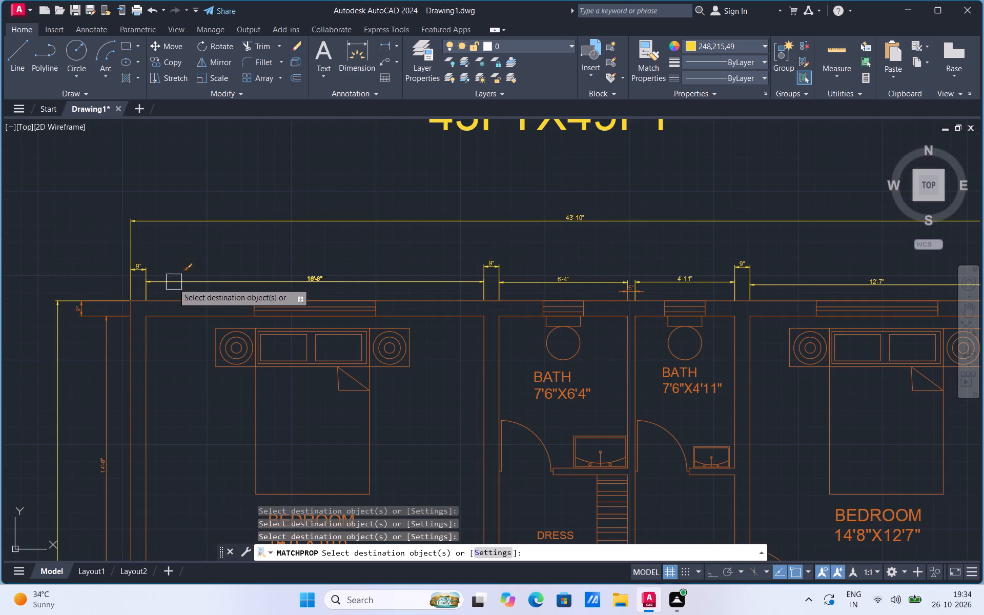
{"action": "left_click", "coordinate": [95, 314]}
{"action": "left_click", "coordinate": [103, 362]}
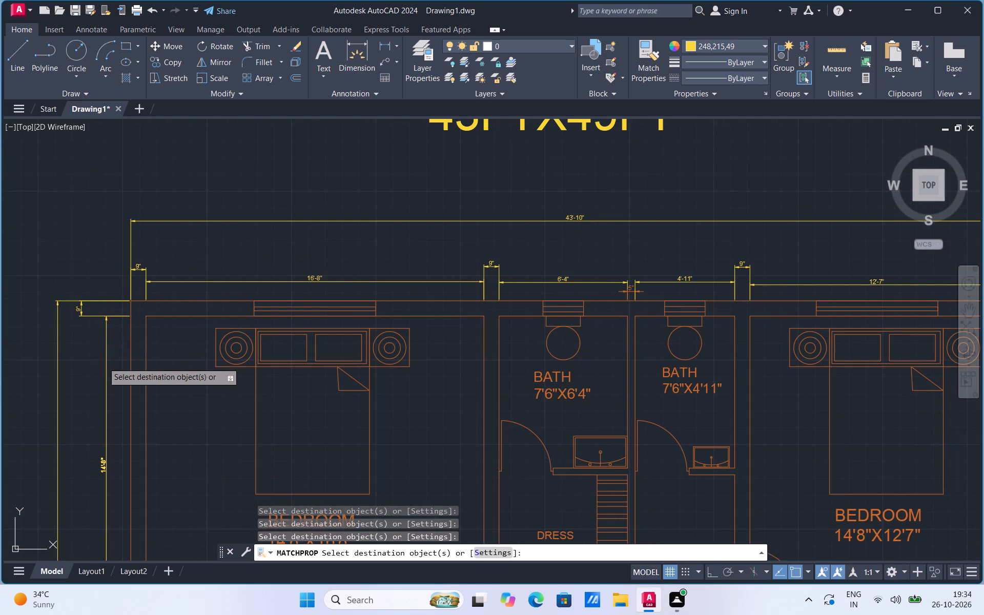
Match the yellow properties onto the 14'8"X16'8" bedroom's top and left wall lines, its top window and its bed.
{"action": "left_click", "coordinate": [184, 305]}
{"action": "left_click", "coordinate": [141, 341]}
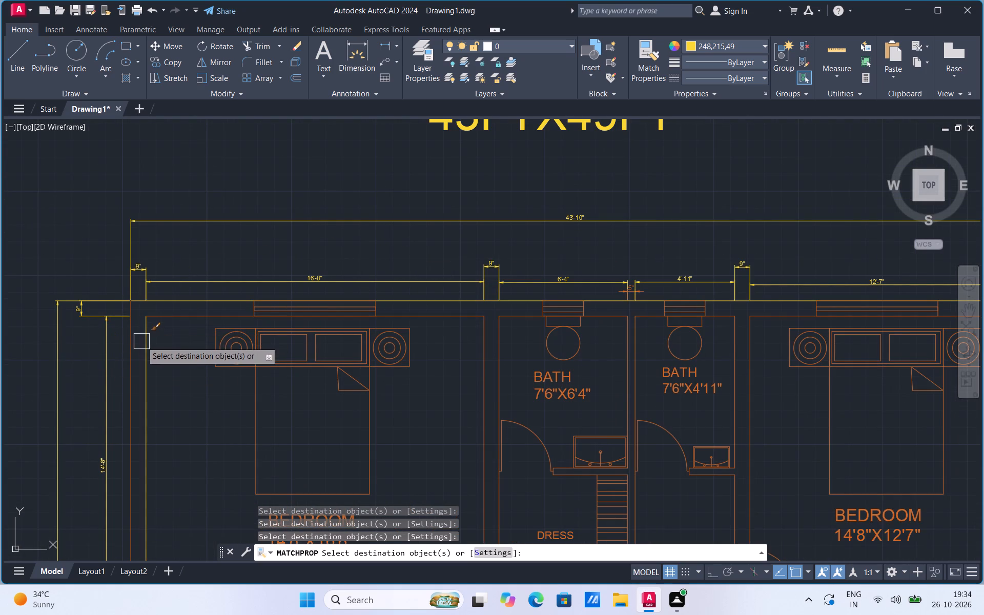
{"action": "left_click", "coordinate": [176, 314]}
{"action": "left_click", "coordinate": [125, 372]}
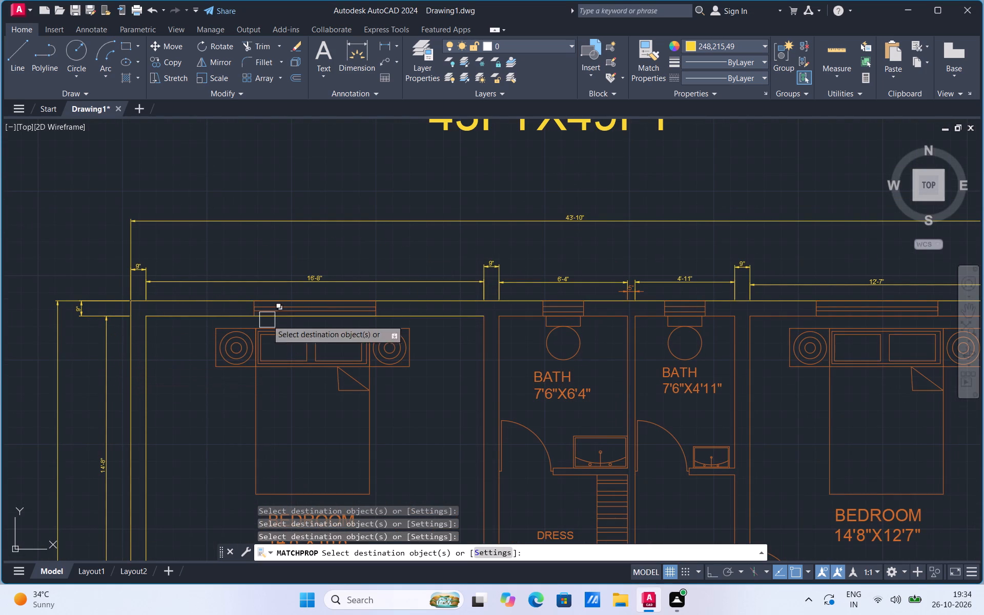
{"action": "left_click", "coordinate": [300, 312]}
{"action": "left_click", "coordinate": [290, 332]}
Match the yellow properties onto the 5" dimension above the partition between the two upper baths.
{"action": "scroll", "coordinate": [276, 364], "scroll_direction": "down", "scroll_amount": 1}
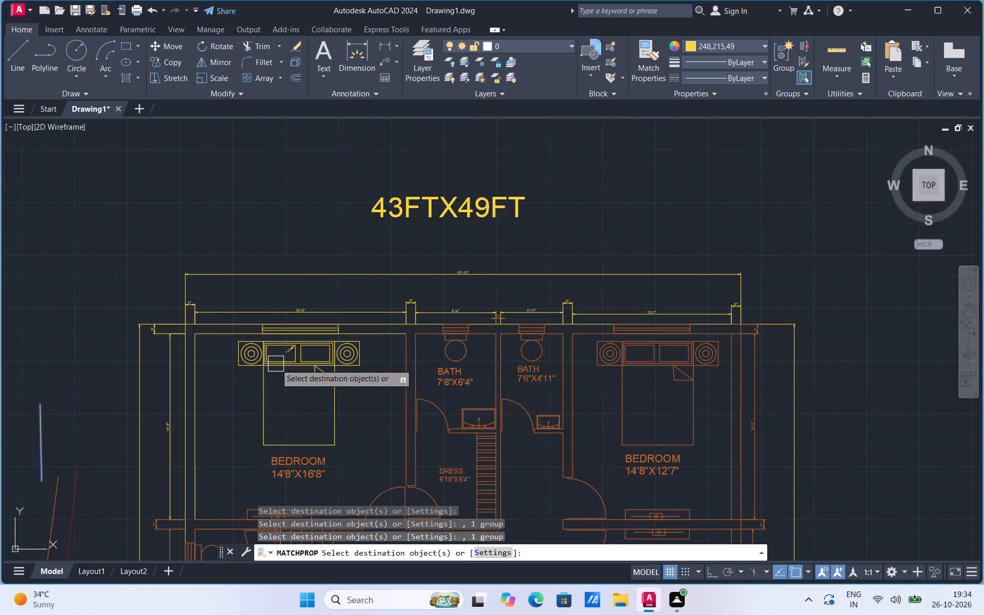
{"action": "scroll", "coordinate": [449, 326], "scroll_direction": "up", "scroll_amount": 1}
{"action": "scroll", "coordinate": [534, 312], "scroll_direction": "up", "scroll_amount": 2}
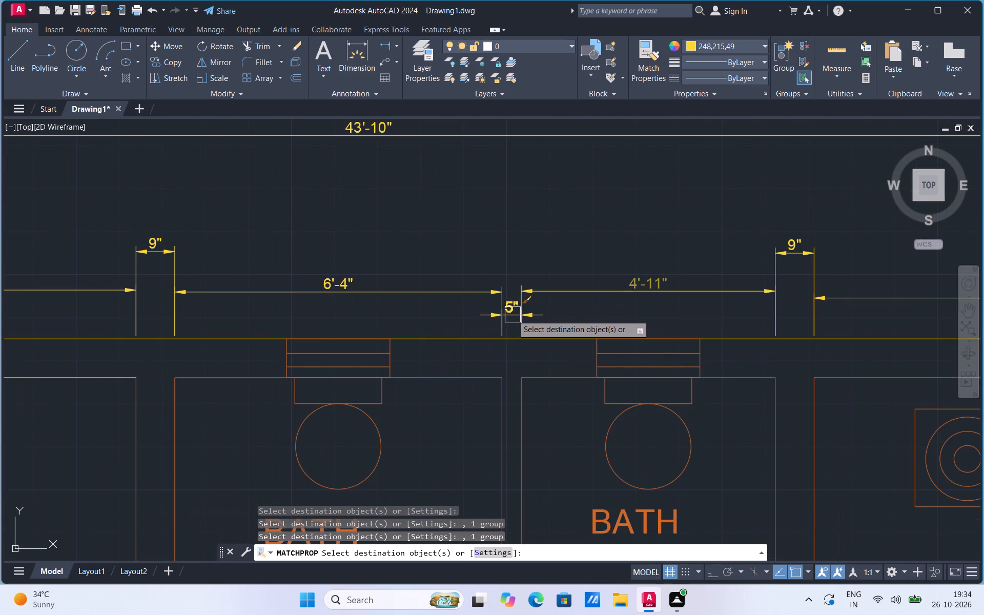
{"action": "left_click", "coordinate": [512, 315]}
Match the yellow properties onto the 7'6"X6'4" bath's window, toilet, top and left wall lines, and the adjoining 14'8"X16'8" bedroom wall line.
{"action": "left_click", "coordinate": [364, 346]}
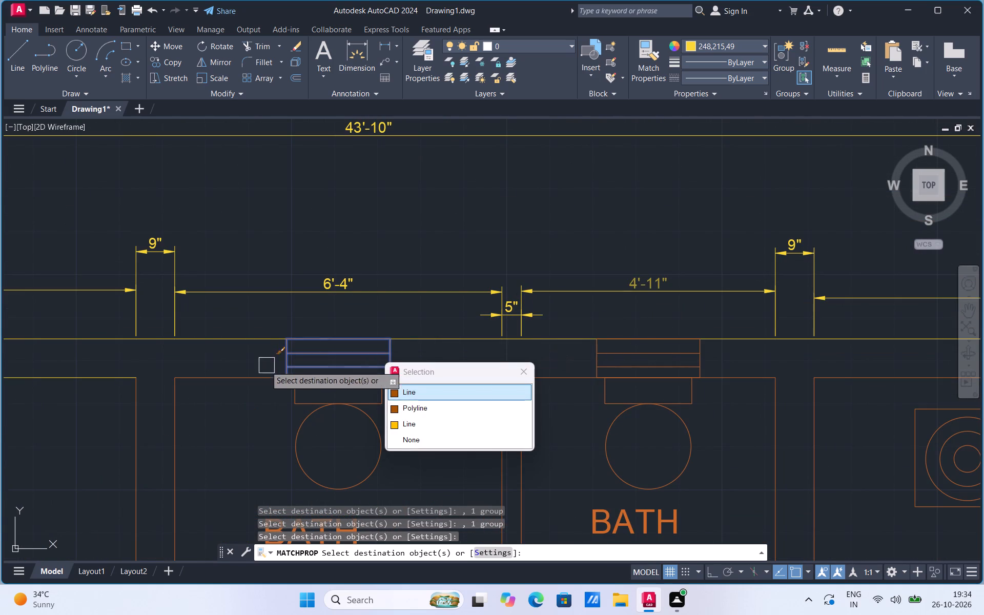
{"action": "left_click", "coordinate": [245, 376]}
{"action": "left_click", "coordinate": [173, 446]}
{"action": "left_click", "coordinate": [138, 462]}
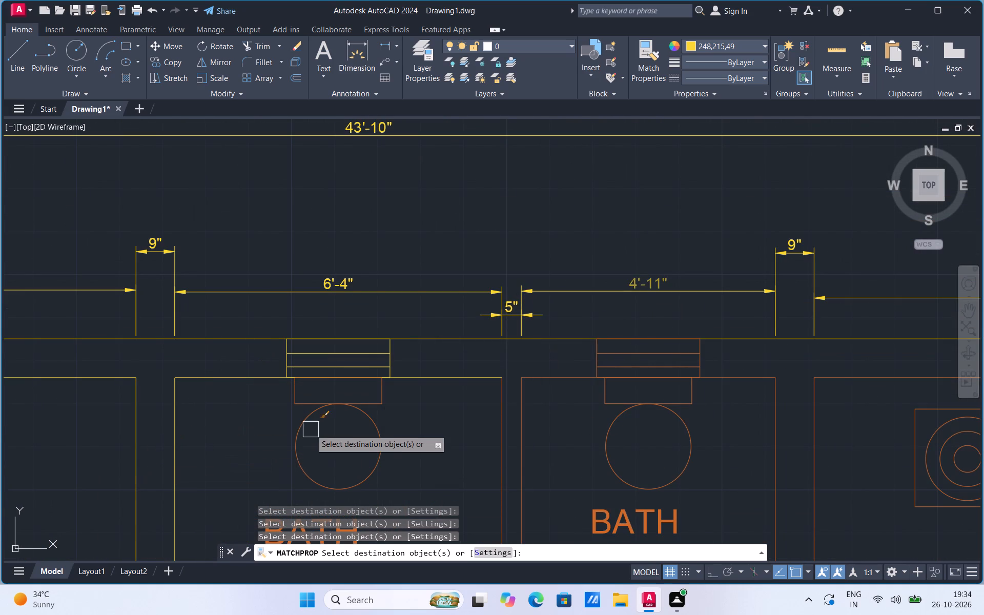
{"action": "left_click", "coordinate": [298, 388]}
{"action": "left_click", "coordinate": [302, 421]}
{"action": "left_click", "coordinate": [367, 421]}
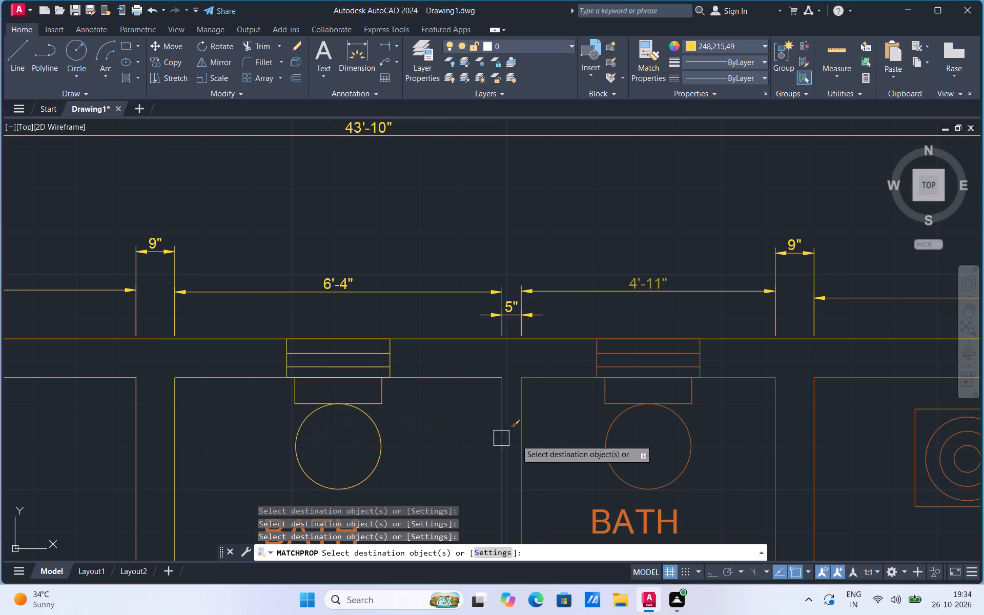
Match the yellow properties onto both faces of the bath partition and the 7'6"X4'11" bath's top wall line, window and toilet.
{"action": "left_click", "coordinate": [502, 421]}
{"action": "left_click", "coordinate": [522, 414]}
{"action": "left_click", "coordinate": [555, 377]}
{"action": "left_click", "coordinate": [616, 354]}
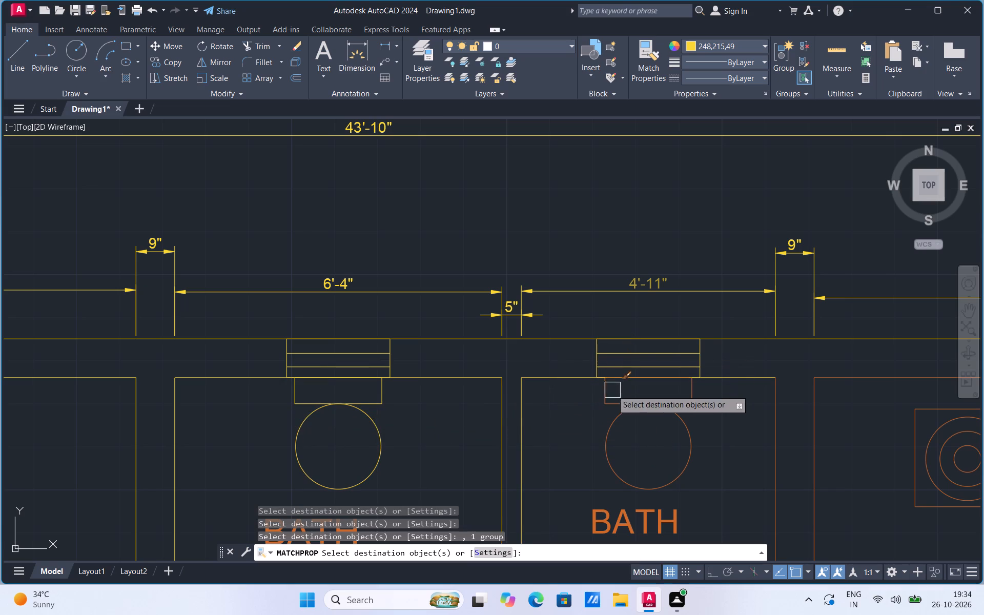
{"action": "left_click", "coordinate": [606, 396]}
{"action": "left_click", "coordinate": [616, 432]}
{"action": "left_click", "coordinate": [688, 440]}
Match the yellow properties onto the 7'6"X4'11" and 7'6"X6'4" BATH labels.
{"action": "scroll", "coordinate": [449, 339], "scroll_direction": "down", "scroll_amount": 2}
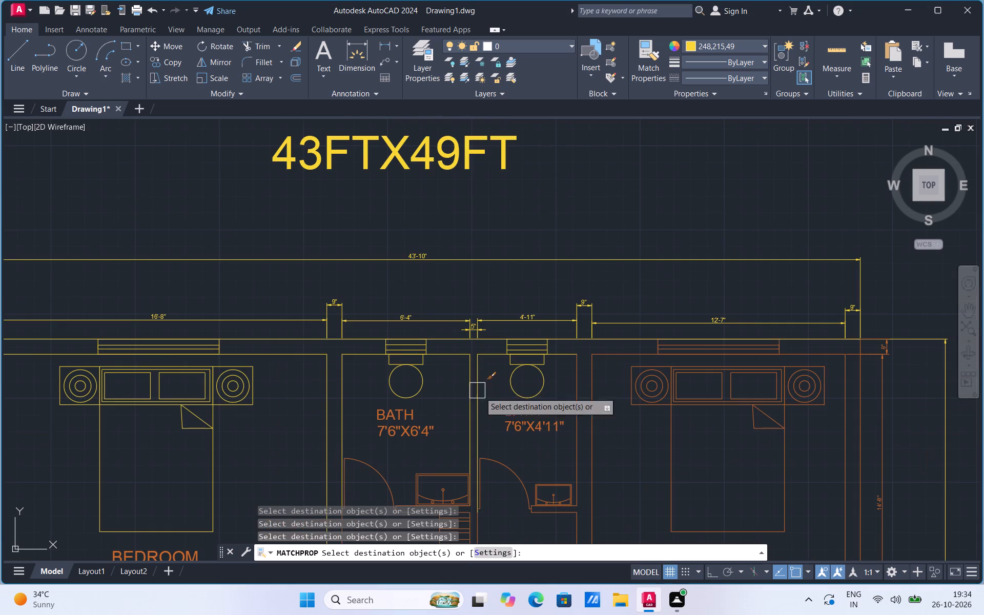
{"action": "left_click", "coordinate": [516, 425]}
{"action": "left_click", "coordinate": [403, 421]}
Match the yellow properties onto the wall between the 7'6"X4'11" bath and 14'8"X12'7" bedroom, and that bedroom's top wall line, window and bed.
{"action": "left_click", "coordinate": [590, 385]}
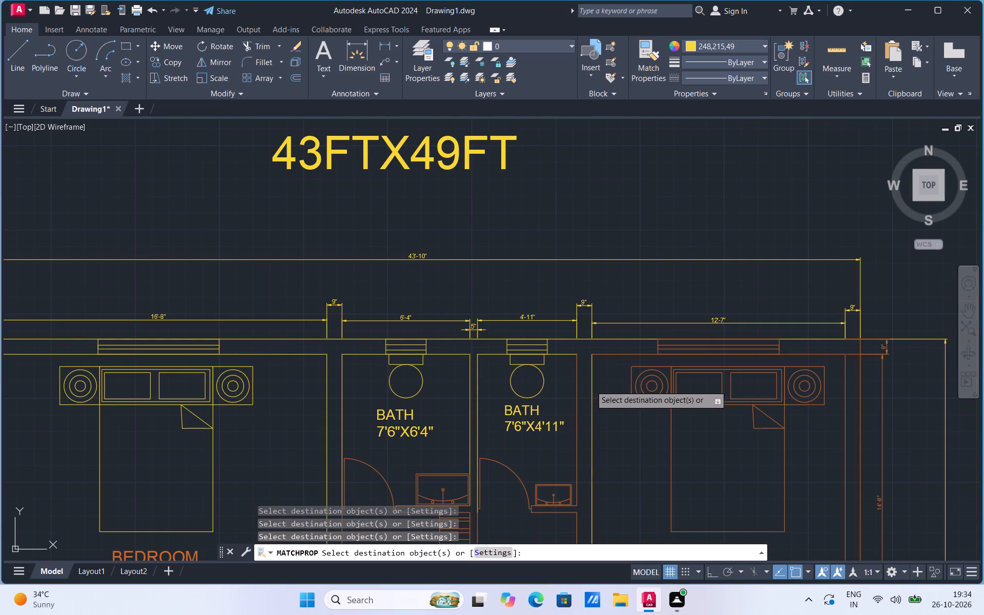
{"action": "left_click", "coordinate": [573, 401]}
{"action": "left_click", "coordinate": [615, 359]}
{"action": "left_click", "coordinate": [686, 351]}
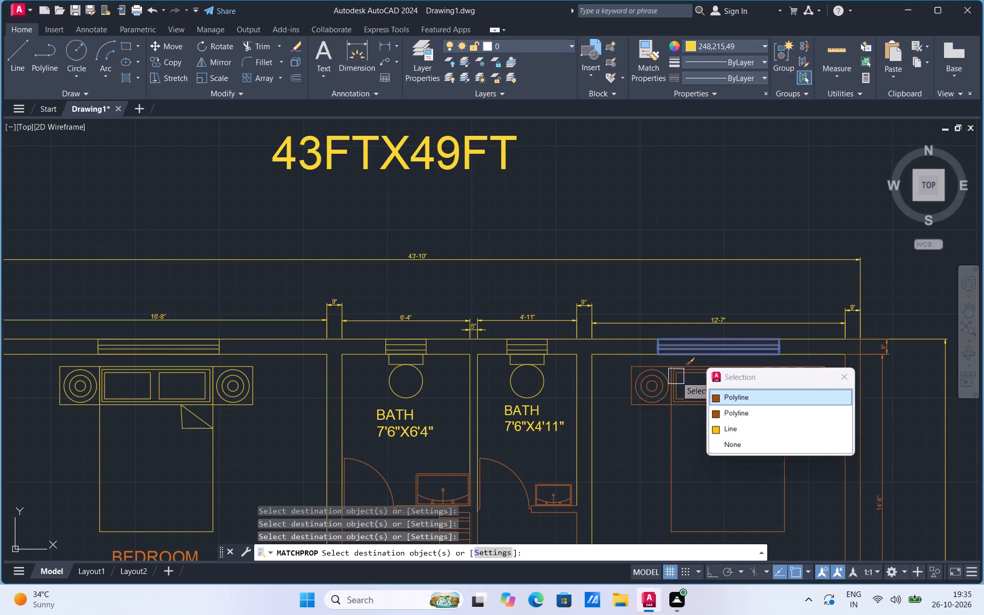
{"action": "left_click", "coordinate": [675, 377]}
Match the yellow properties onto the 14'8"X12'7" bedroom's outer side wall lines and the 14'-8" and 9" dimensions beside them.
{"action": "scroll", "coordinate": [570, 354], "scroll_direction": "down", "scroll_amount": 1}
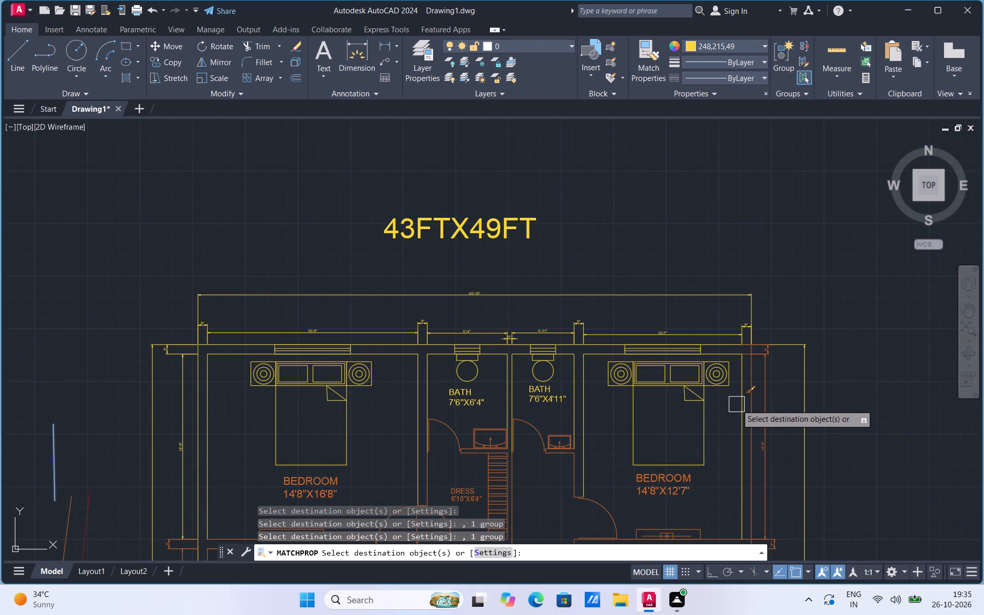
{"action": "left_click", "coordinate": [737, 404]}
{"action": "left_click", "coordinate": [747, 390]}
{"action": "left_click", "coordinate": [762, 363]}
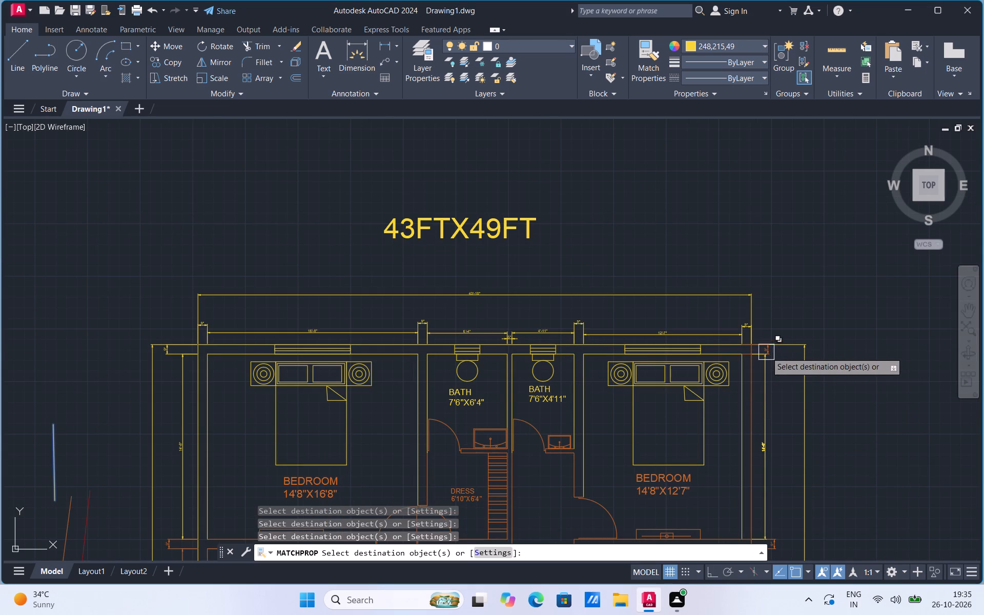
{"action": "scroll", "coordinate": [763, 349], "scroll_direction": "up", "scroll_amount": 2}
{"action": "left_click", "coordinate": [768, 352]}
{"action": "left_click", "coordinate": [731, 388]}
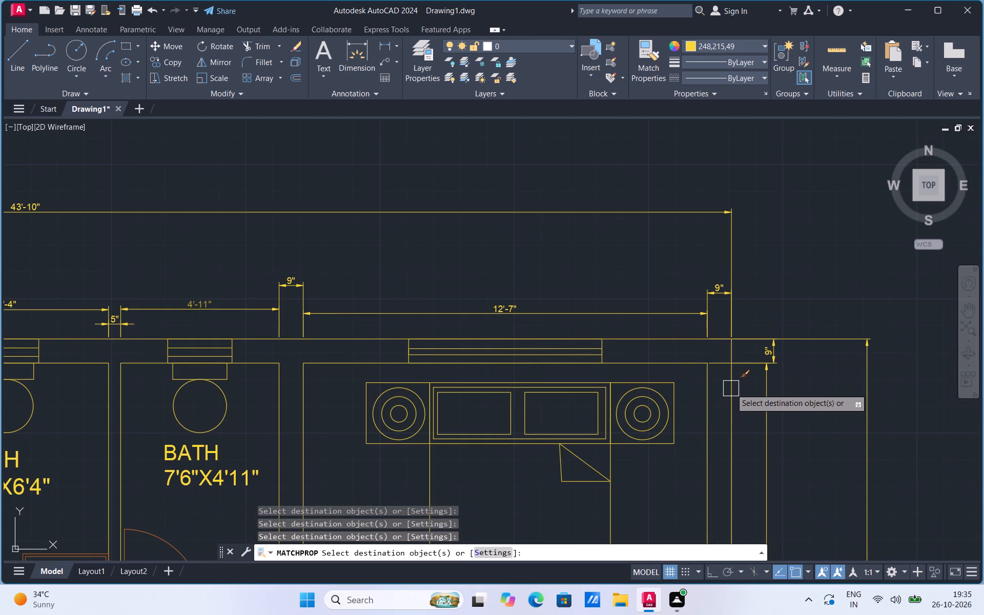
Match the yellow properties onto the doors of the 7'6"X4'11" and 7'6"X6'4" baths.
{"action": "scroll", "coordinate": [725, 286], "scroll_direction": "down", "scroll_amount": 2}
{"action": "left_click", "coordinate": [515, 389]}
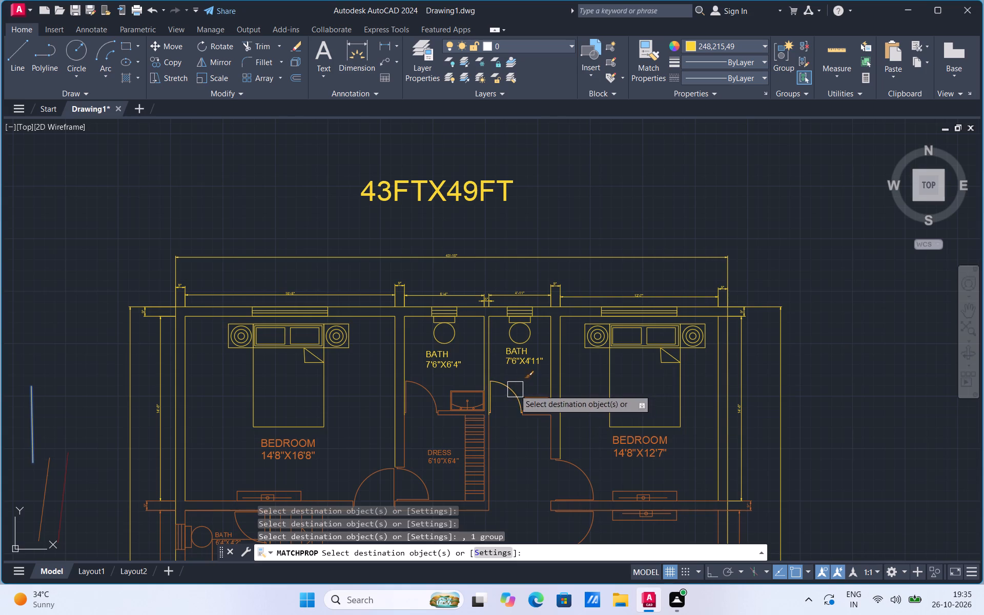
{"action": "scroll", "coordinate": [428, 399], "scroll_direction": "up", "scroll_amount": 3}
{"action": "left_click", "coordinate": [434, 386]}
Match the yellow properties onto the 7'6"X6'4" bath's washbasin, the short wall below it and the dress room's left wall line.
{"action": "scroll", "coordinate": [553, 335], "scroll_direction": "down", "scroll_amount": 3}
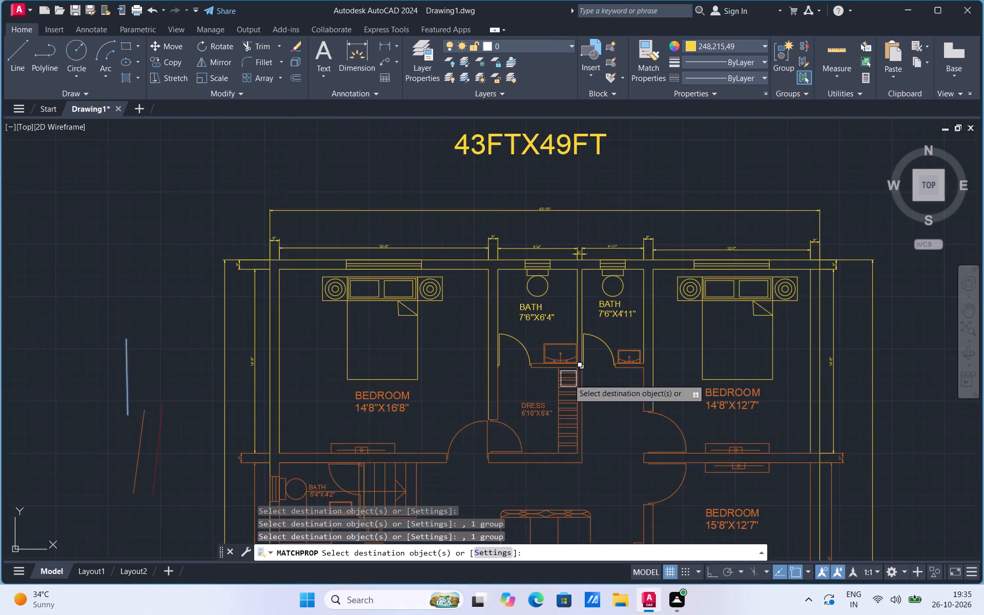
{"action": "scroll", "coordinate": [630, 475], "scroll_direction": "up", "scroll_amount": 2}
{"action": "scroll", "coordinate": [630, 474], "scroll_direction": "down", "scroll_amount": 1}
{"action": "scroll", "coordinate": [621, 362], "scroll_direction": "up", "scroll_amount": 1}
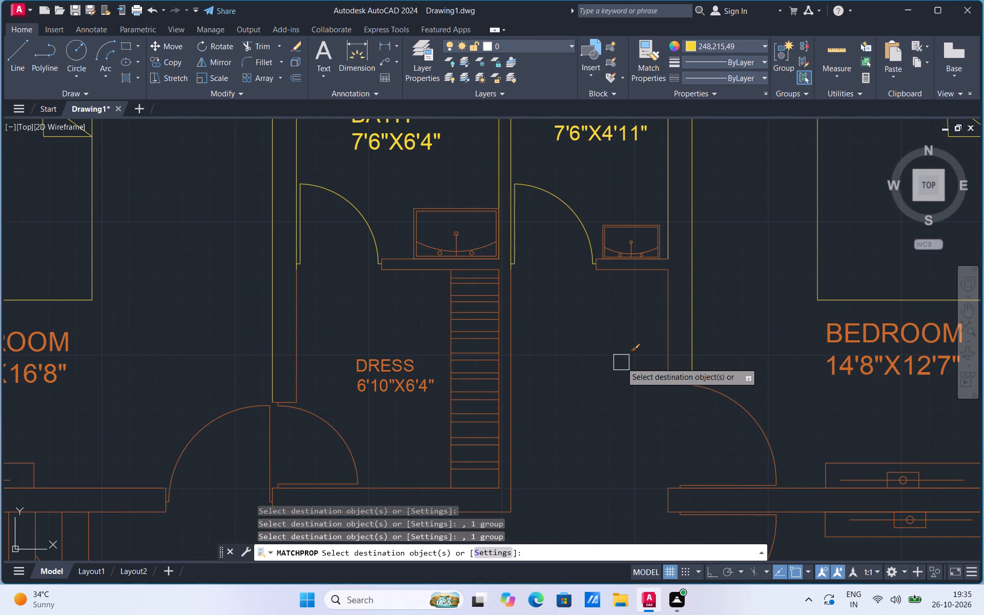
{"action": "left_click_drag", "start_coordinate": [461, 212], "coordinate": [412, 247]}
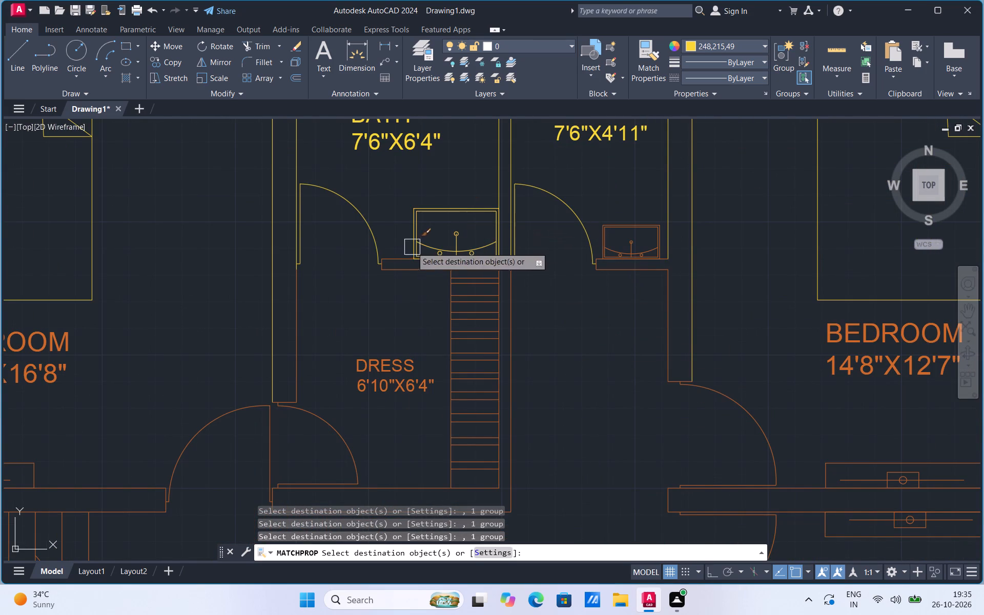
{"action": "left_click_drag", "start_coordinate": [412, 247], "coordinate": [402, 258]}
{"action": "left_click_drag", "start_coordinate": [402, 258], "coordinate": [384, 276]}
{"action": "left_click_drag", "start_coordinate": [384, 276], "coordinate": [402, 268]}
{"action": "left_click_drag", "start_coordinate": [402, 268], "coordinate": [292, 326]}
{"action": "left_click", "coordinate": [292, 326]}
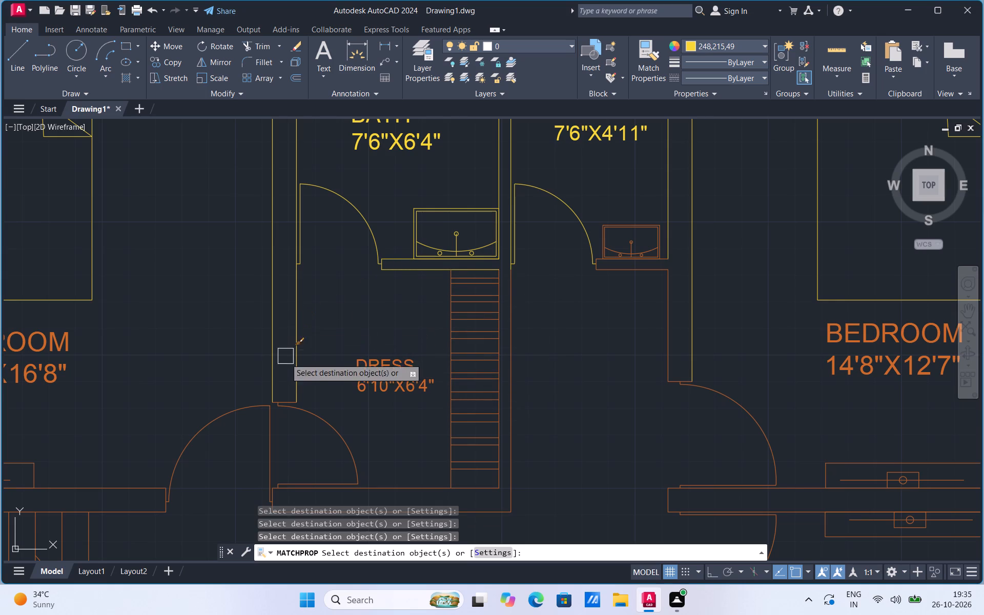
Match the yellow properties onto the dress room's left wall end, the two doors beside it and the DRESS 6'10"X6'4" label.
{"action": "left_click_drag", "start_coordinate": [294, 397], "coordinate": [294, 409]}
{"action": "left_click_drag", "start_coordinate": [294, 409], "coordinate": [248, 417]}
{"action": "left_click_drag", "start_coordinate": [248, 417], "coordinate": [300, 413]}
{"action": "left_click_drag", "start_coordinate": [300, 413], "coordinate": [359, 380]}
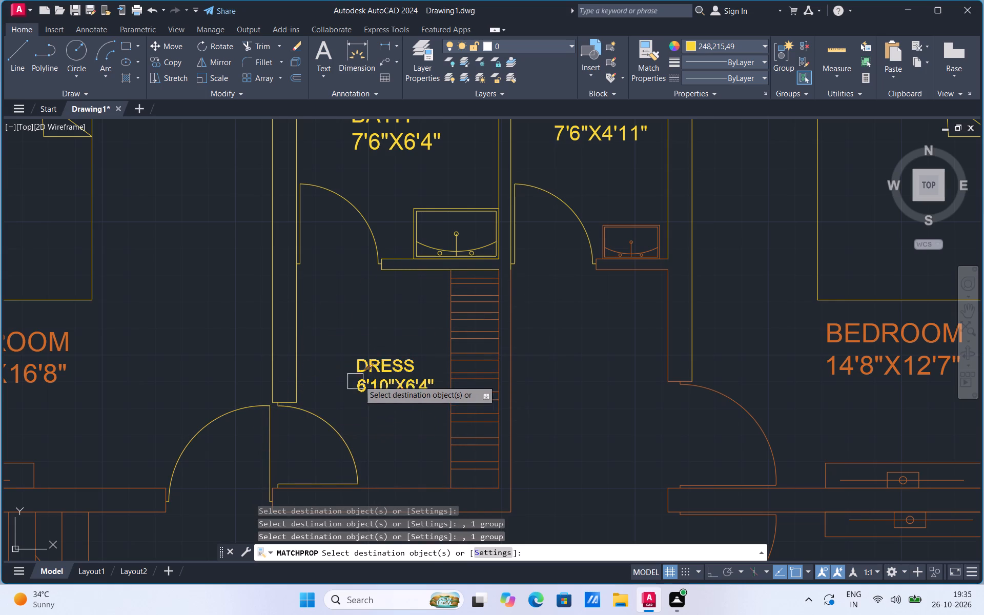
{"action": "left_click_drag", "start_coordinate": [359, 380], "coordinate": [368, 376]}
{"action": "left_click_drag", "start_coordinate": [368, 376], "coordinate": [475, 271]}
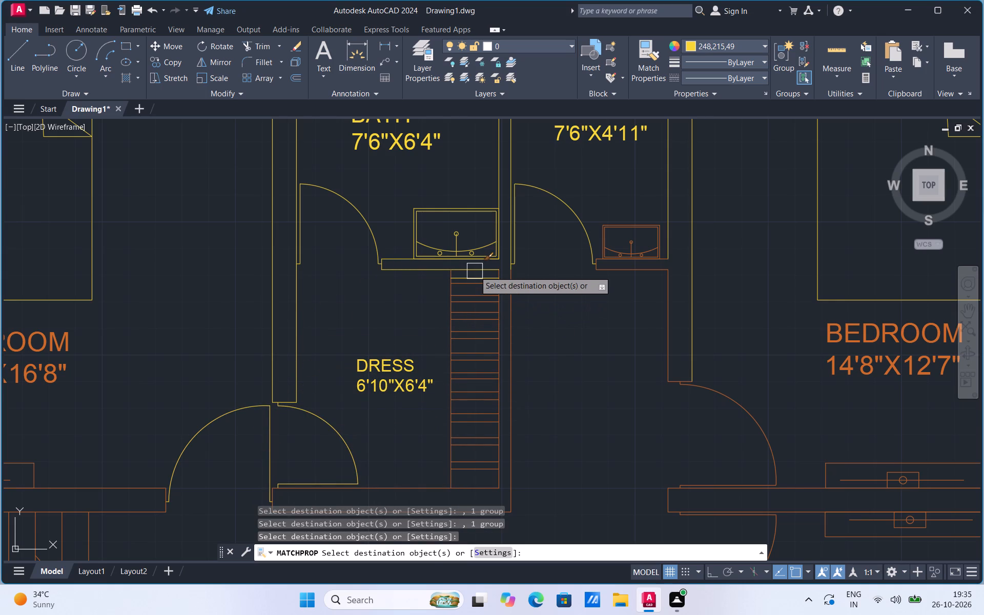
Match the yellow properties onto the dress room wardrobe's side lines and its uppermost and lowermost cross lines.
{"action": "left_click_drag", "start_coordinate": [475, 271], "coordinate": [471, 282]}
{"action": "left_click_drag", "start_coordinate": [471, 282], "coordinate": [470, 294]}
{"action": "left_click_drag", "start_coordinate": [470, 294], "coordinate": [463, 310]}
{"action": "left_click", "coordinate": [463, 310]}
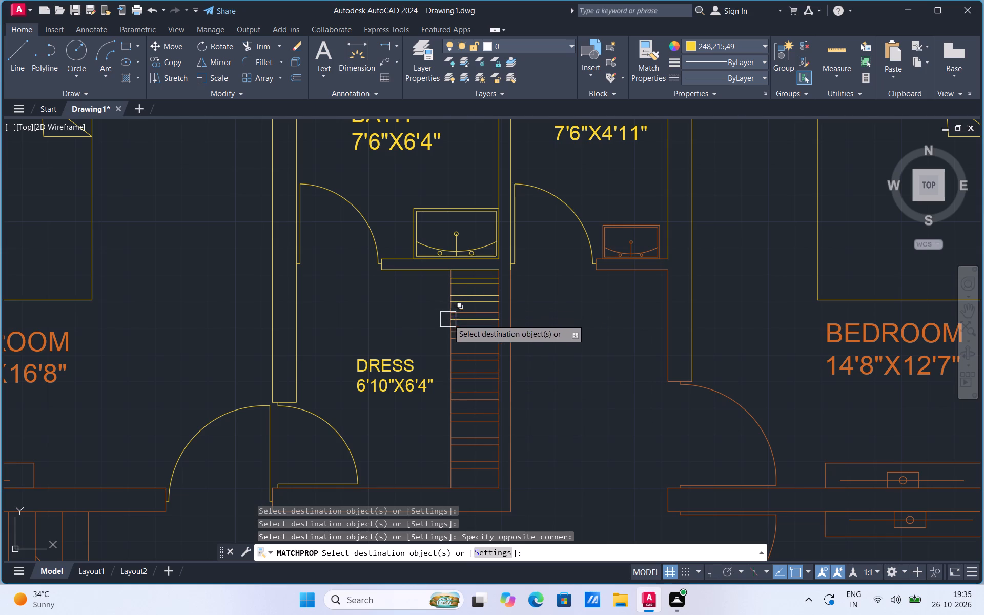
{"action": "left_click_drag", "start_coordinate": [450, 479], "coordinate": [502, 453]}
{"action": "left_click_drag", "start_coordinate": [502, 453], "coordinate": [490, 448]}
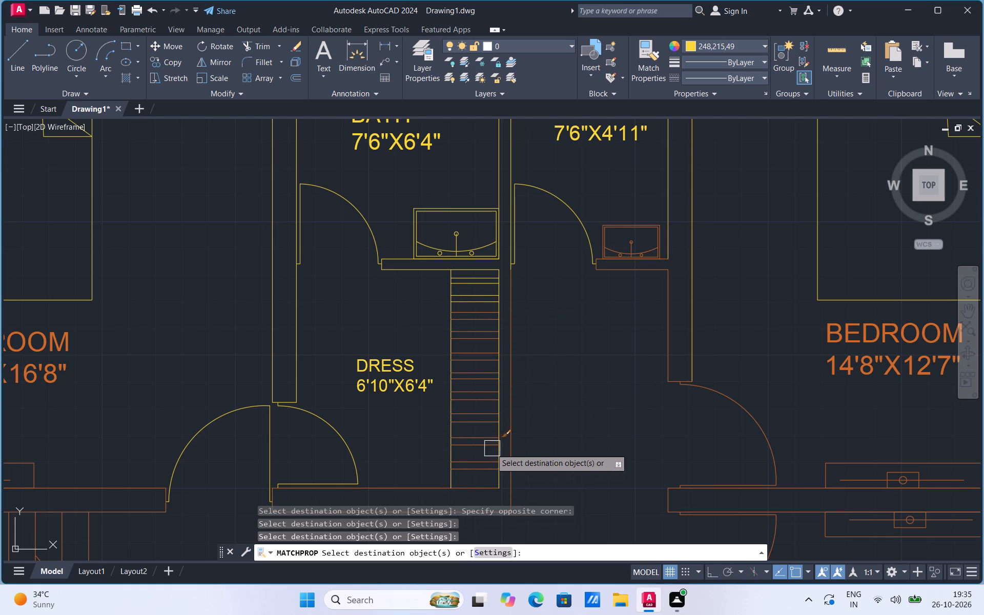
{"action": "left_click_drag", "start_coordinate": [490, 448], "coordinate": [480, 433]}
{"action": "left_click", "coordinate": [480, 433]}
{"action": "left_click", "coordinate": [478, 444]}
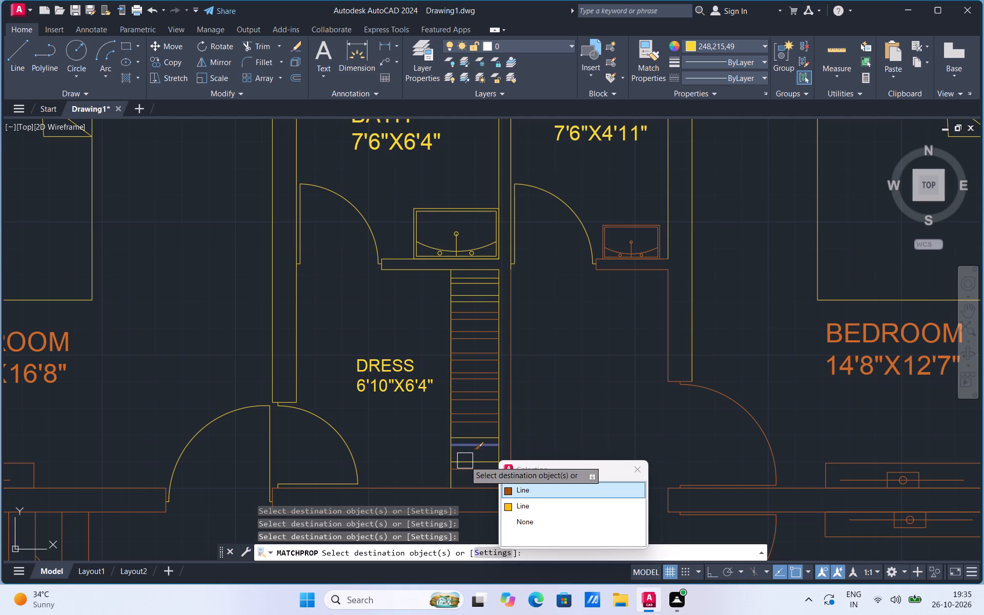
{"action": "left_click_drag", "start_coordinate": [465, 461], "coordinate": [464, 471]}
{"action": "left_click_drag", "start_coordinate": [464, 471], "coordinate": [470, 489]}
Match the yellow properties onto the dress room's two bottom wall lines and outer right wall line.
{"action": "left_click_drag", "start_coordinate": [470, 489], "coordinate": [484, 512]}
{"action": "left_click_drag", "start_coordinate": [484, 512], "coordinate": [505, 478]}
{"action": "left_click_drag", "start_coordinate": [505, 478], "coordinate": [484, 318]}
Match the yellow properties onto the remaining orange cross lines in the middle of the dress room wardrobe.
{"action": "left_click_drag", "start_coordinate": [477, 308], "coordinate": [473, 316]}
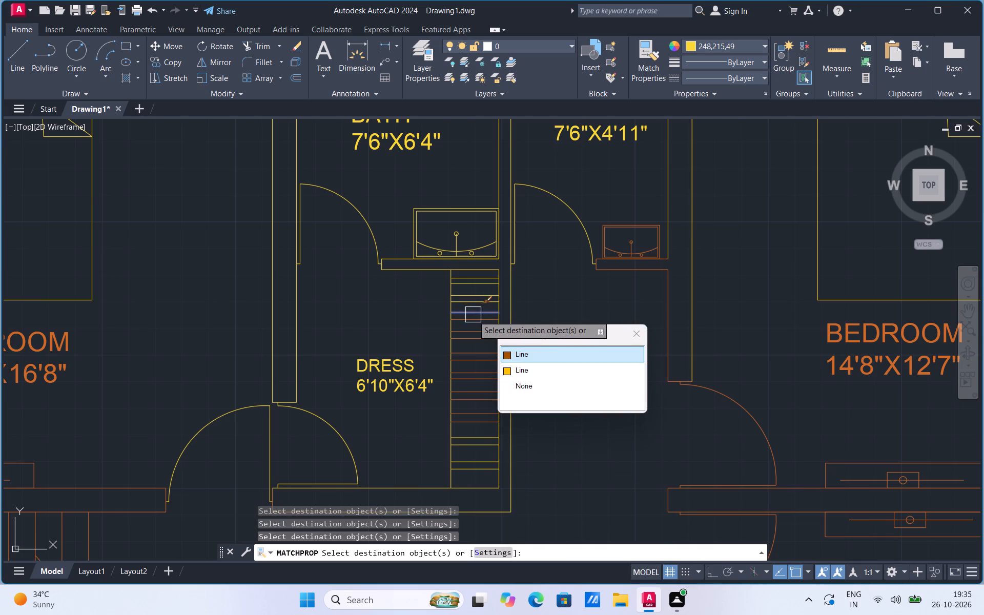
{"action": "left_click_drag", "start_coordinate": [473, 316], "coordinate": [470, 320]}
{"action": "left_click_drag", "start_coordinate": [470, 320], "coordinate": [468, 328]}
{"action": "left_click_drag", "start_coordinate": [468, 328], "coordinate": [465, 338]}
{"action": "left_click_drag", "start_coordinate": [465, 338], "coordinate": [465, 349]}
{"action": "left_click_drag", "start_coordinate": [465, 349], "coordinate": [463, 356]}
{"action": "left_click_drag", "start_coordinate": [463, 356], "coordinate": [463, 361]}
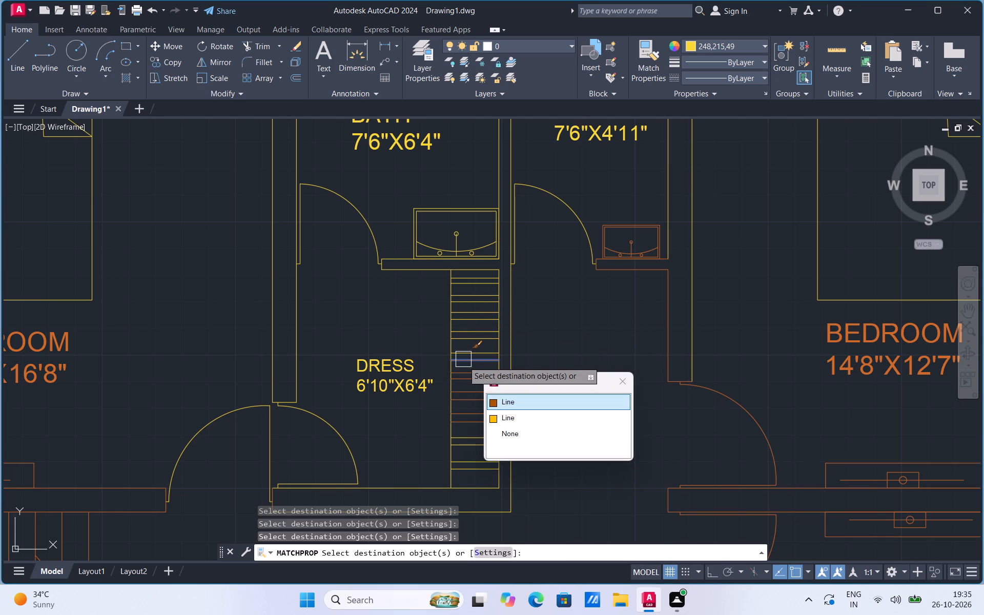
{"action": "left_click_drag", "start_coordinate": [463, 361], "coordinate": [463, 366]}
{"action": "left_click_drag", "start_coordinate": [463, 366], "coordinate": [463, 375]}
{"action": "left_click_drag", "start_coordinate": [463, 375], "coordinate": [465, 383]}
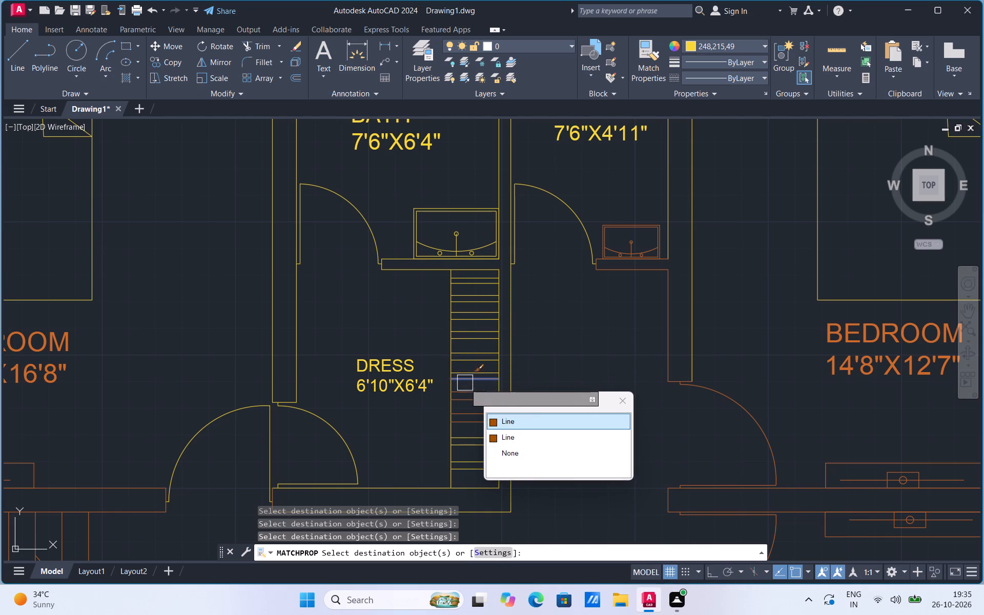
{"action": "left_click_drag", "start_coordinate": [465, 383], "coordinate": [465, 386]}
{"action": "left_click_drag", "start_coordinate": [465, 386], "coordinate": [465, 395]}
{"action": "left_click_drag", "start_coordinate": [465, 395], "coordinate": [465, 407]}
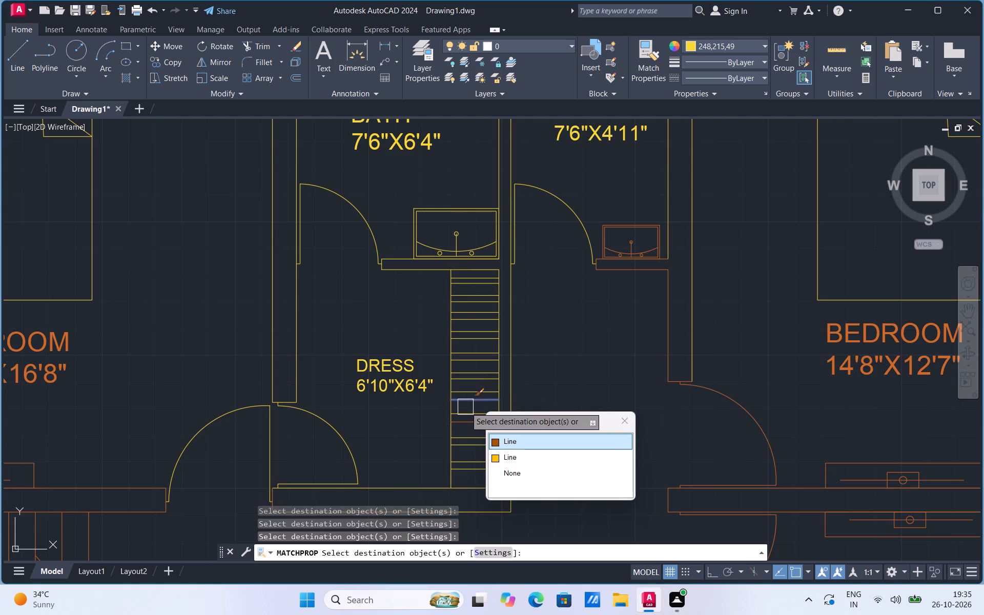
{"action": "left_click_drag", "start_coordinate": [465, 407], "coordinate": [465, 407]}
{"action": "left_click", "coordinate": [465, 407]}
{"action": "left_click", "coordinate": [465, 416]}
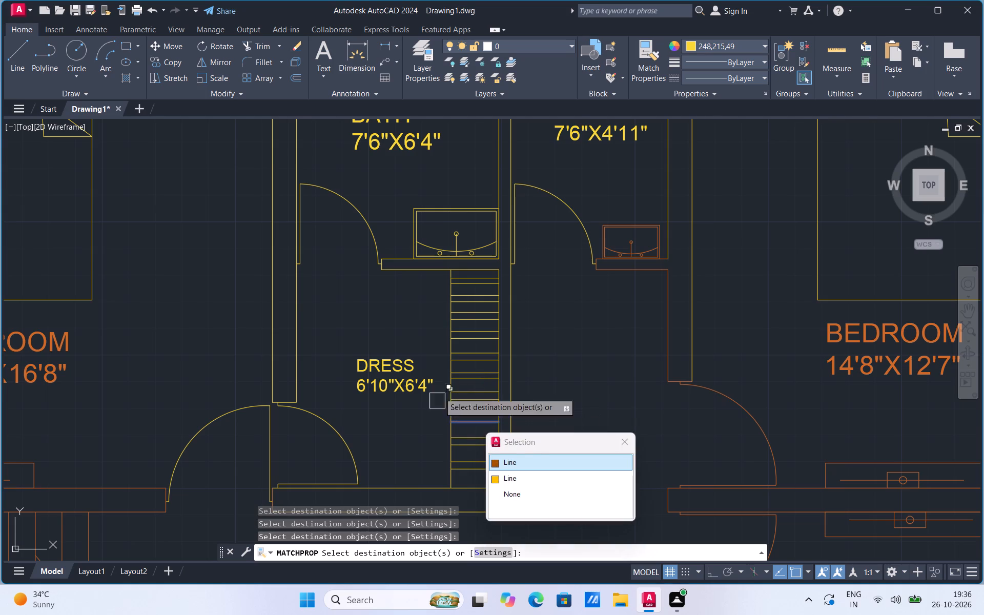
Match the yellow properties onto the 7'6"X4'11" bath's washbasin, the short wall below it and the passage wall line beneath.
{"action": "left_click_drag", "start_coordinate": [616, 230], "coordinate": [604, 255]}
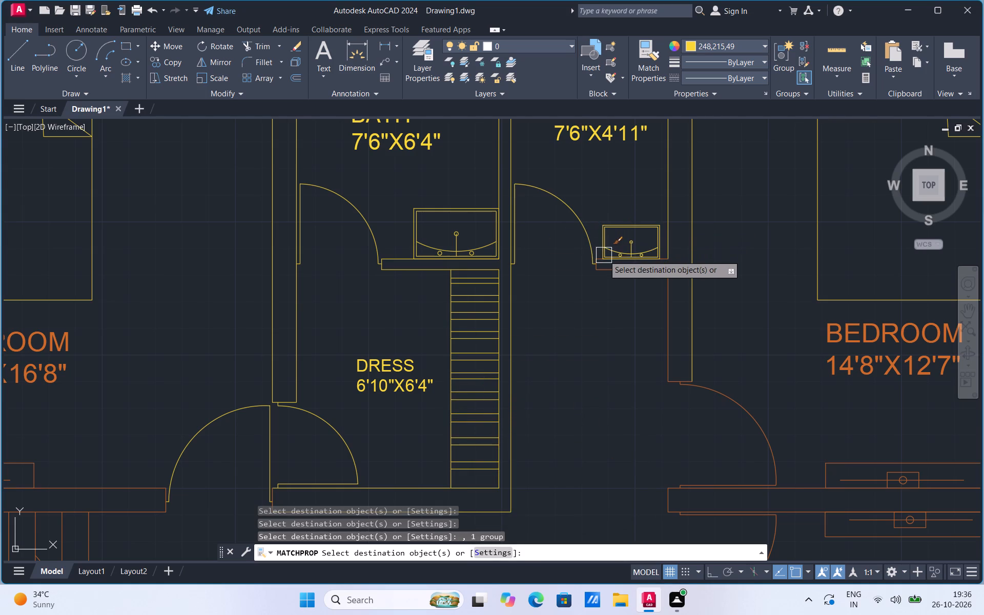
{"action": "left_click_drag", "start_coordinate": [604, 255], "coordinate": [593, 255]}
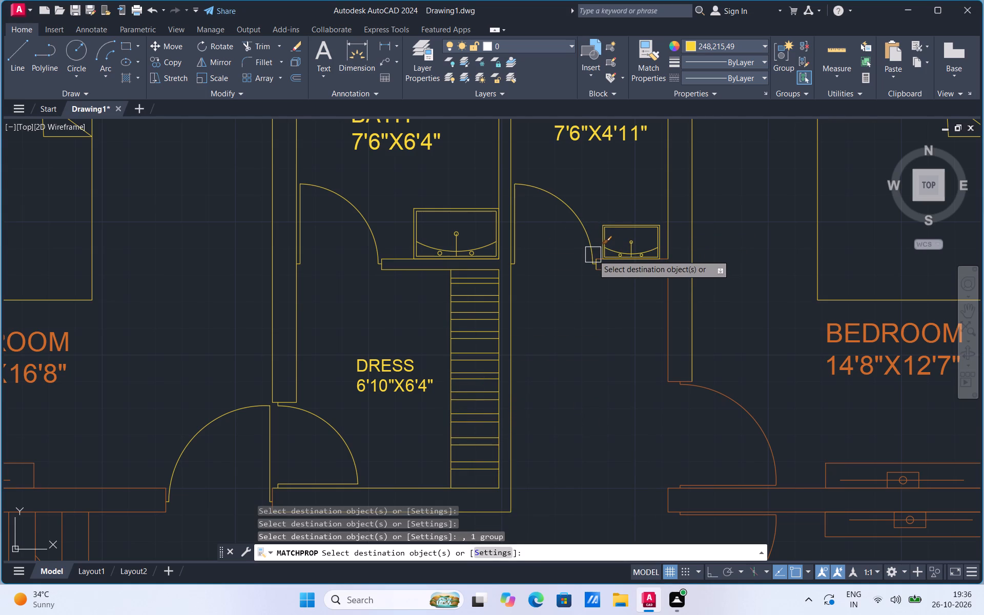
{"action": "left_click_drag", "start_coordinate": [625, 270], "coordinate": [645, 279]}
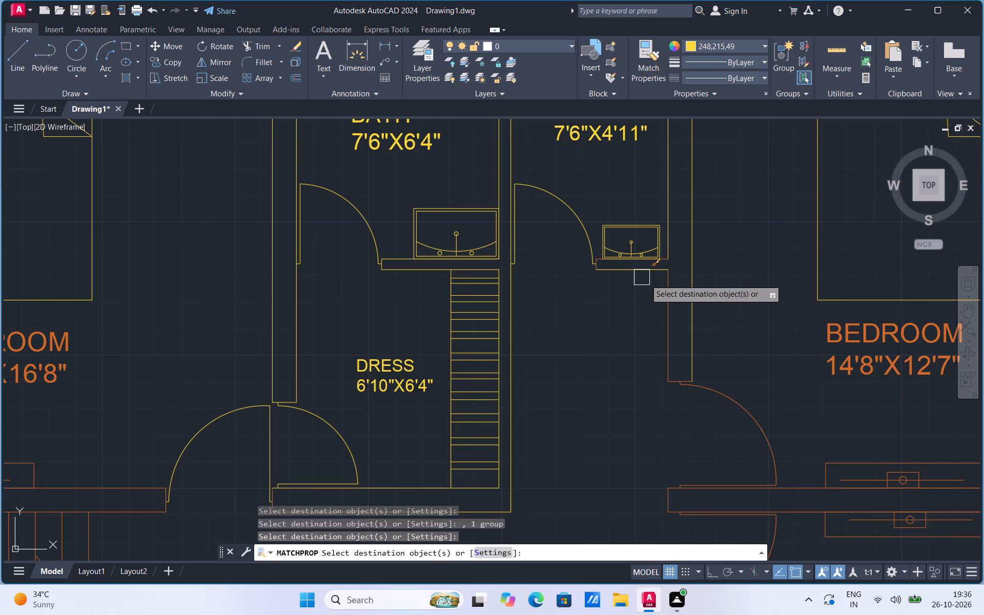
{"action": "left_click_drag", "start_coordinate": [645, 279], "coordinate": [669, 303]}
{"action": "left_click", "coordinate": [669, 303]}
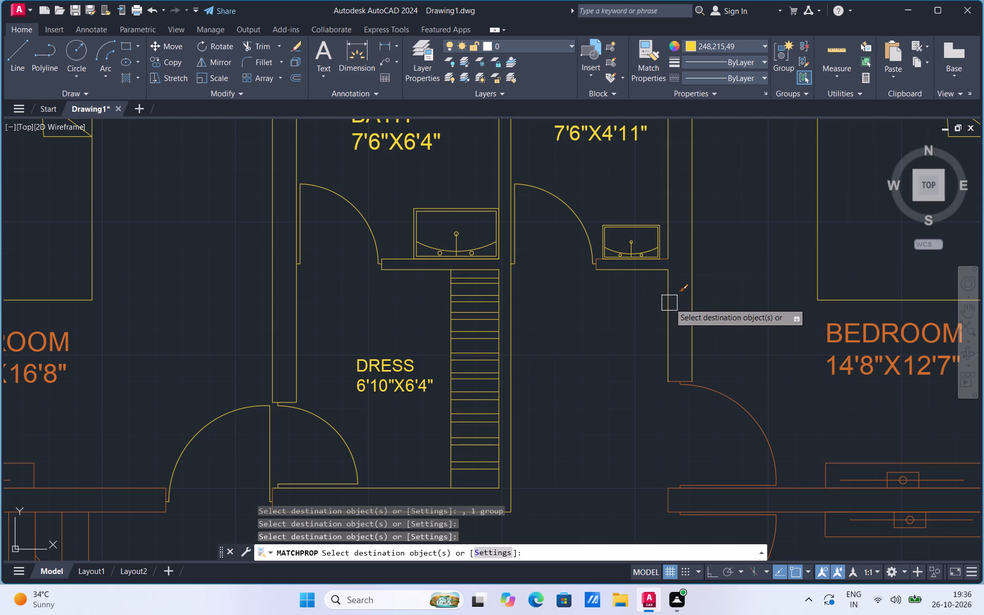
{"action": "scroll", "coordinate": [669, 303], "scroll_direction": "up", "scroll_amount": 2}
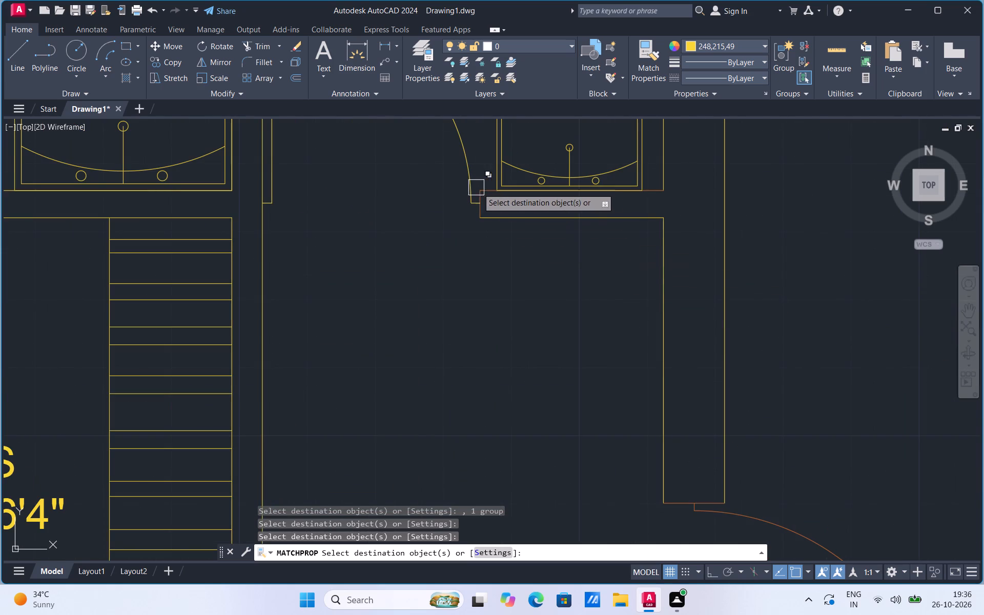
{"action": "scroll", "coordinate": [478, 179], "scroll_direction": "up", "scroll_amount": 2}
{"action": "left_click", "coordinate": [496, 206]}
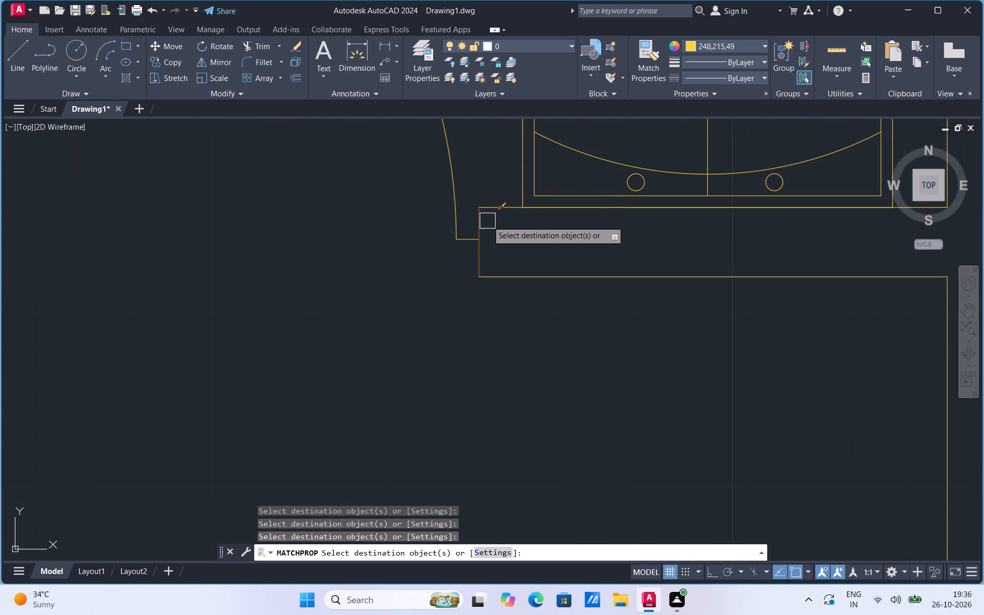
{"action": "left_click", "coordinate": [484, 220]}
Match the yellow properties onto the BEDROOM 14'8"X12'7" label and that bedroom's door.
{"action": "scroll", "coordinate": [557, 323], "scroll_direction": "down", "scroll_amount": 3}
{"action": "scroll", "coordinate": [610, 274], "scroll_direction": "down", "scroll_amount": 2}
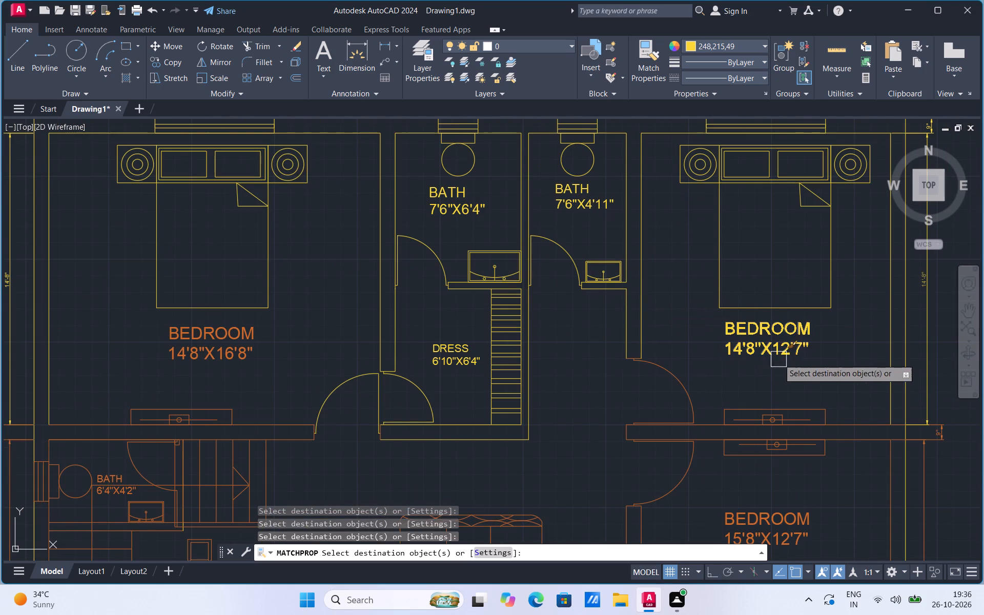
{"action": "left_click", "coordinate": [777, 343]}
{"action": "left_click", "coordinate": [667, 370]}
{"action": "scroll", "coordinate": [637, 351], "scroll_direction": "up", "scroll_amount": 3}
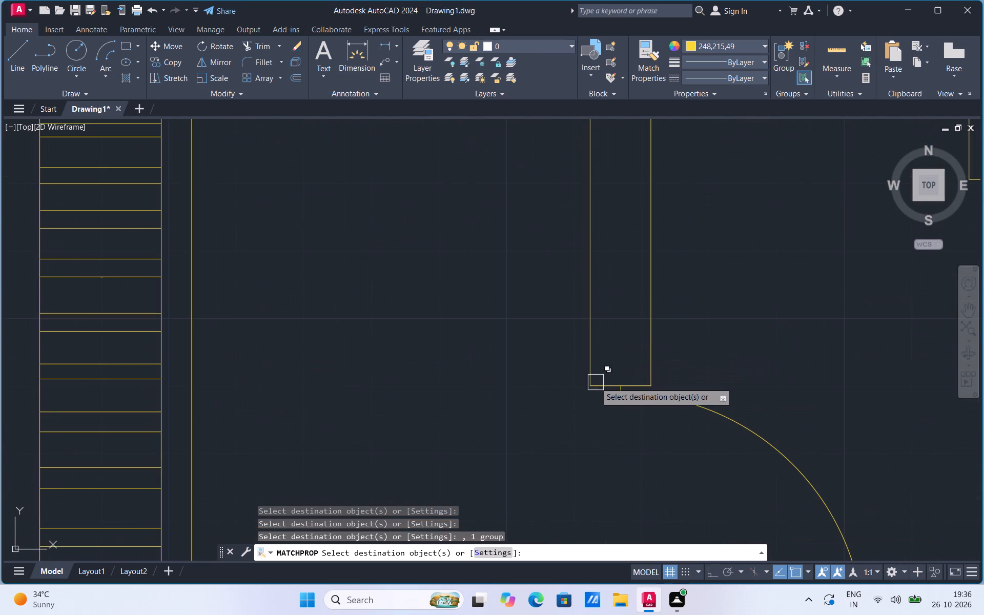
Match the yellow properties onto the wall end above the BEDROOM 14'8"X12'7" door, the wall lines below it and the lower bedroom's door.
{"action": "left_click", "coordinate": [605, 382]}
{"action": "scroll", "coordinate": [672, 335], "scroll_direction": "down", "scroll_amount": 2}
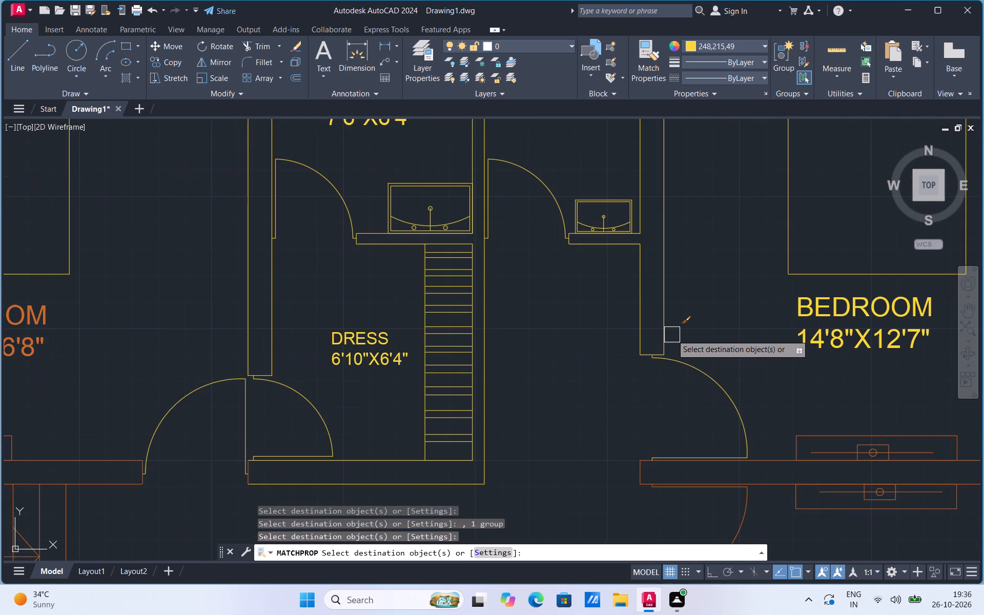
{"action": "scroll", "coordinate": [672, 335], "scroll_direction": "down", "scroll_amount": 1}
{"action": "scroll", "coordinate": [727, 412], "scroll_direction": "up", "scroll_amount": 2}
{"action": "left_click", "coordinate": [727, 412]}
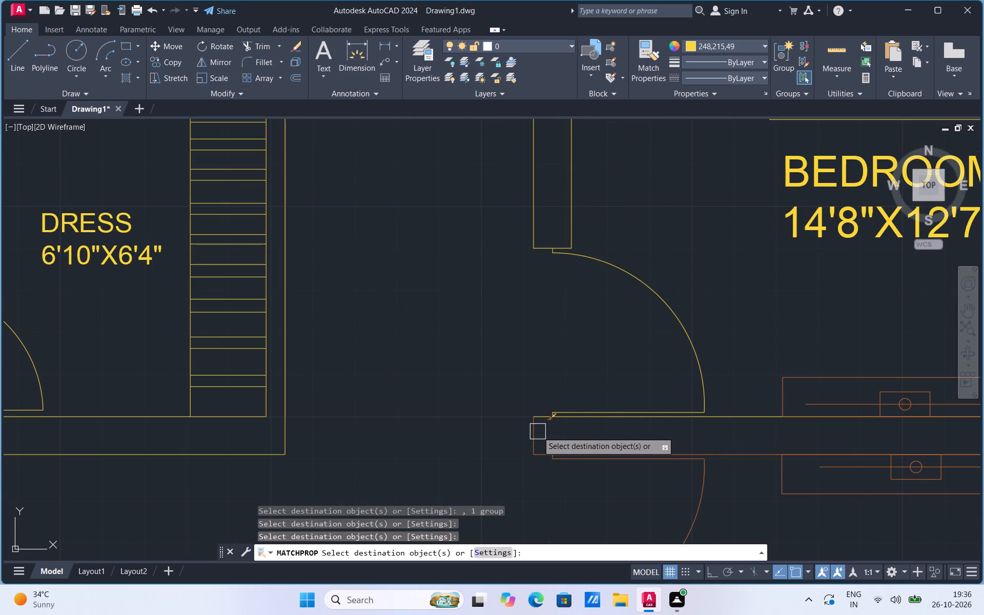
{"action": "left_click", "coordinate": [536, 432]}
{"action": "left_click", "coordinate": [543, 452]}
{"action": "left_click", "coordinate": [564, 465]}
{"action": "scroll", "coordinate": [565, 462], "scroll_direction": "down", "scroll_amount": 3}
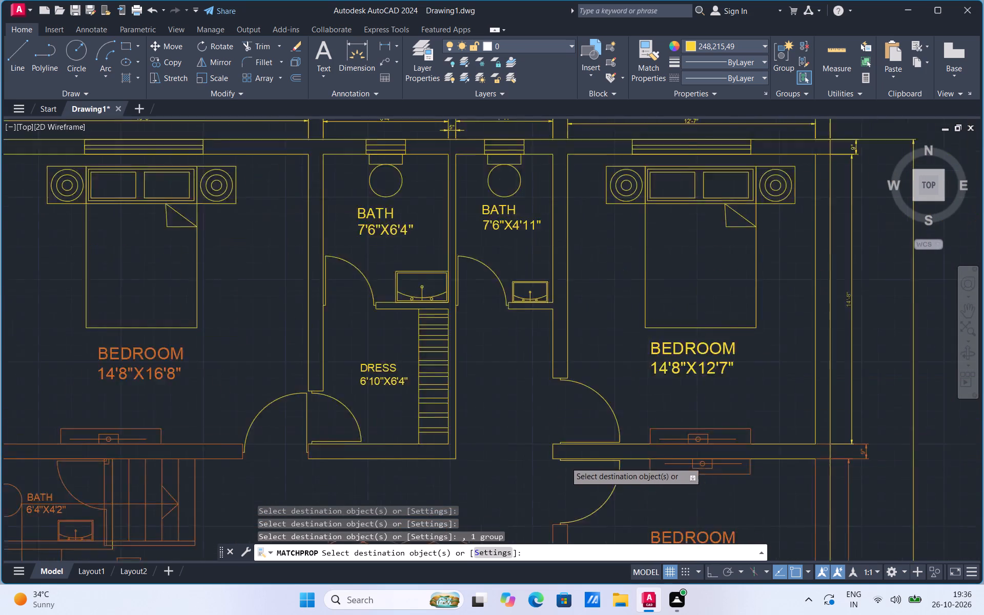
Match the yellow properties onto both right-hand bedrooms' TV units, the adjacent 9" and lower dimensions, the outer wall line and the BEDROOM 15'8"X12'7" label.
{"action": "left_click", "coordinate": [686, 440]}
{"action": "left_click", "coordinate": [681, 466]}
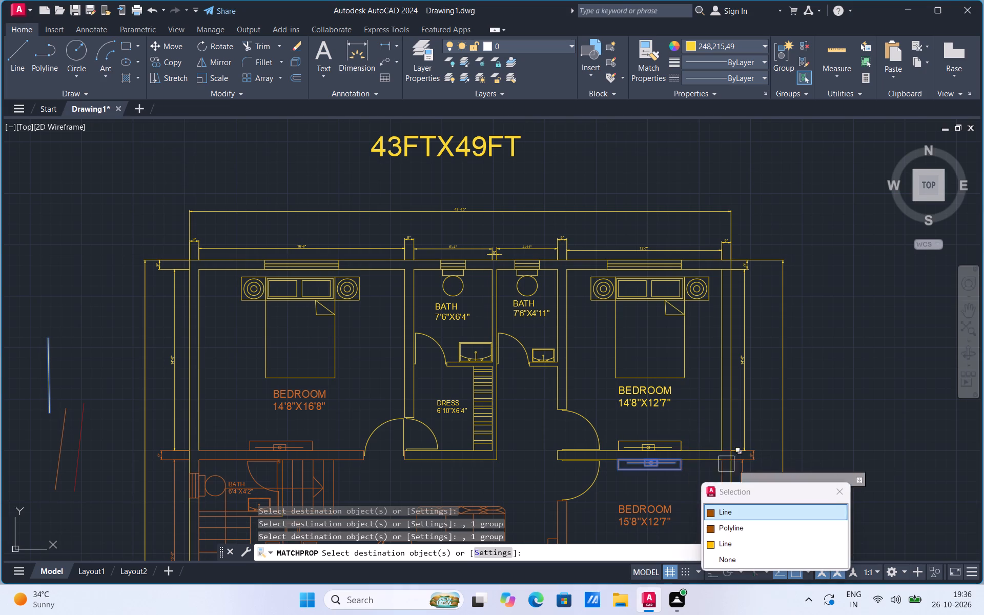
{"action": "left_click", "coordinate": [762, 456]}
{"action": "left_click", "coordinate": [741, 471]}
{"action": "left_click", "coordinate": [719, 480]}
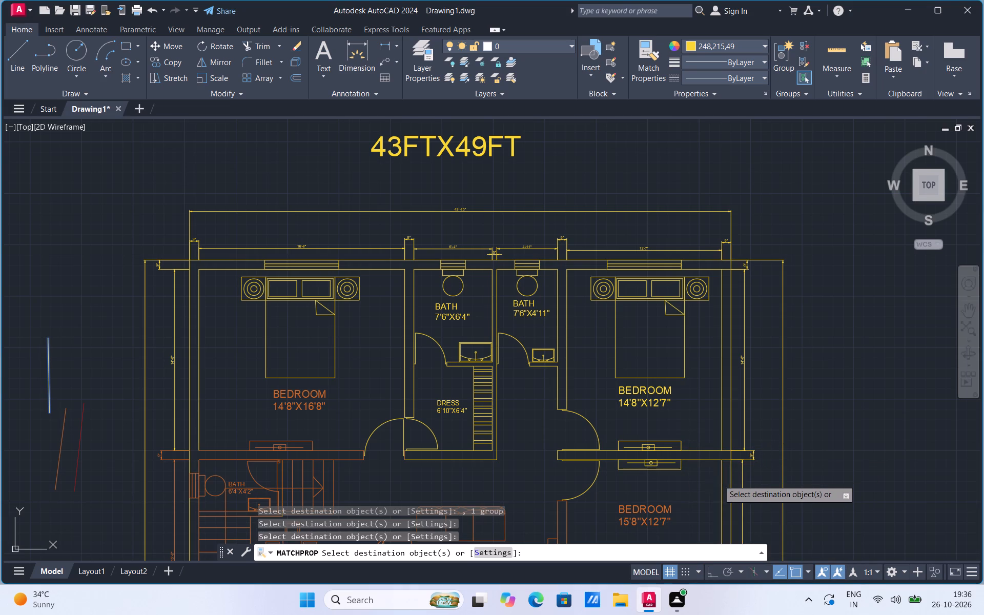
{"action": "left_click", "coordinate": [669, 514]}
Match the yellow properties onto the BEDROOM 14'8"X16'8" label, its TV unit, bottom wall lines and the adjoining 9" and 15'-8" dimensions.
{"action": "scroll", "coordinate": [694, 424], "scroll_direction": "down", "scroll_amount": 2}
{"action": "scroll", "coordinate": [506, 423], "scroll_direction": "up", "scroll_amount": 2}
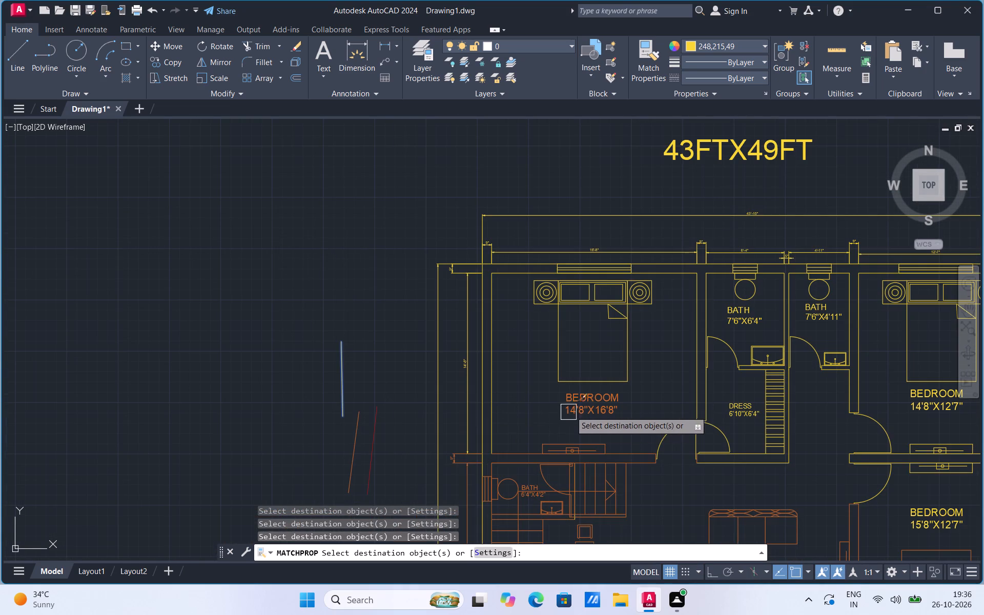
{"action": "left_click", "coordinate": [574, 409]}
{"action": "left_click", "coordinate": [550, 443]}
{"action": "left_click", "coordinate": [520, 446]}
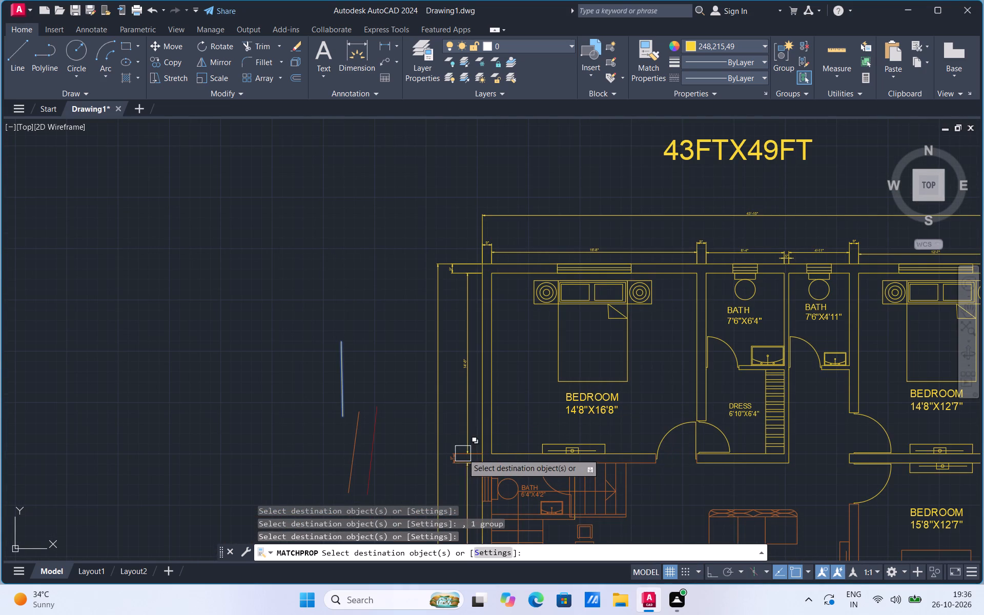
{"action": "left_click", "coordinate": [458, 454]}
{"action": "left_click", "coordinate": [465, 479]}
{"action": "left_click", "coordinate": [529, 464]}
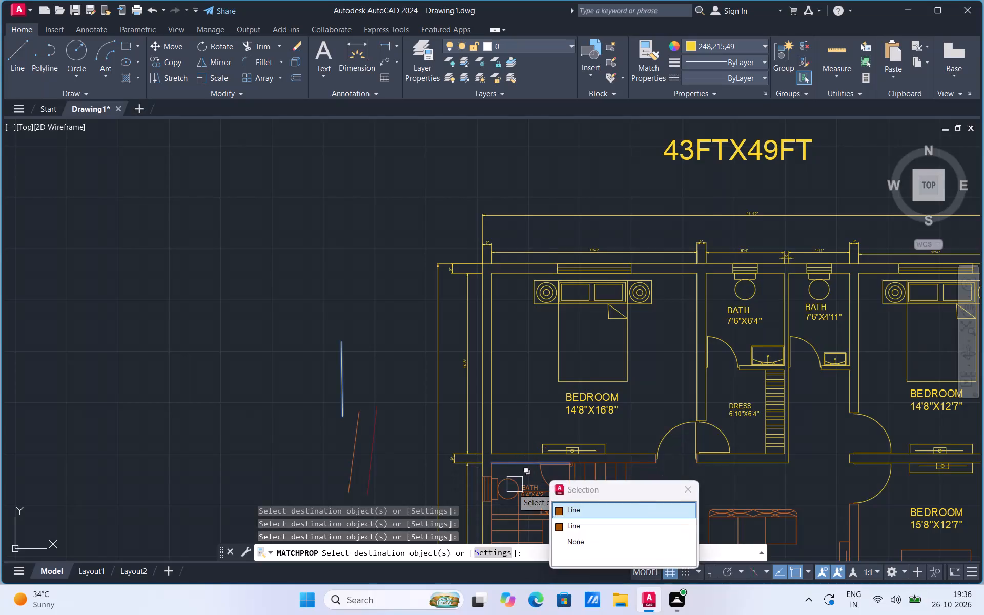
Match the yellow properties onto the 6'4"X4'2" bath's outer wall line, window, toilet, label and door.
{"action": "scroll", "coordinate": [499, 487], "scroll_direction": "up", "scroll_amount": 3}
{"action": "left_click", "coordinate": [473, 442]}
{"action": "left_click", "coordinate": [464, 463]}
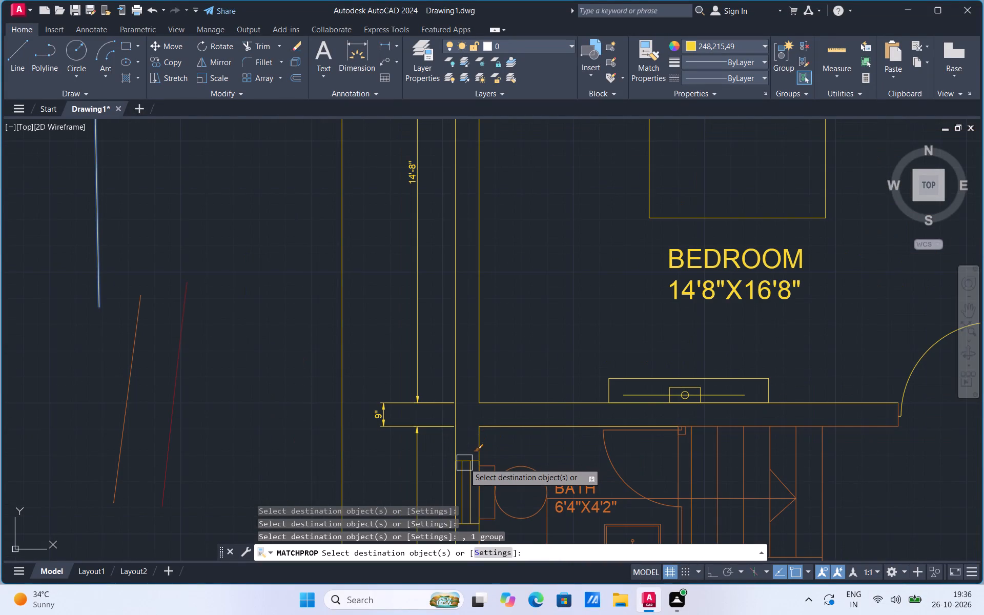
{"action": "scroll", "coordinate": [552, 386], "scroll_direction": "down", "scroll_amount": 2}
{"action": "scroll", "coordinate": [619, 484], "scroll_direction": "up", "scroll_amount": 2}
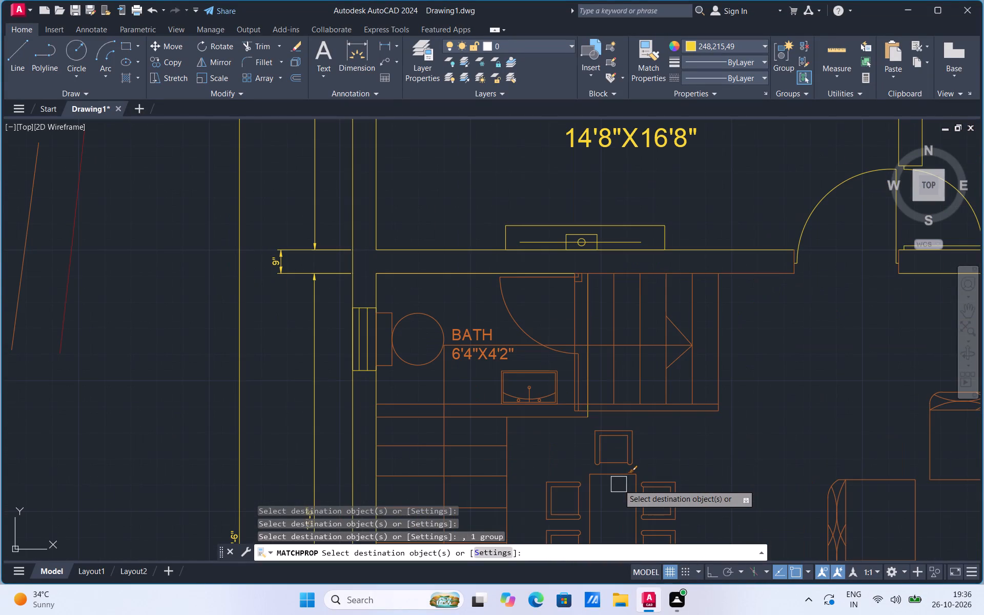
{"action": "left_click_drag", "start_coordinate": [413, 359], "coordinate": [392, 370]}
{"action": "left_click_drag", "start_coordinate": [392, 370], "coordinate": [420, 315]}
{"action": "left_click_drag", "start_coordinate": [420, 315], "coordinate": [464, 326]}
{"action": "left_click_drag", "start_coordinate": [464, 326], "coordinate": [510, 311]}
{"action": "left_click_drag", "start_coordinate": [510, 311], "coordinate": [530, 302]}
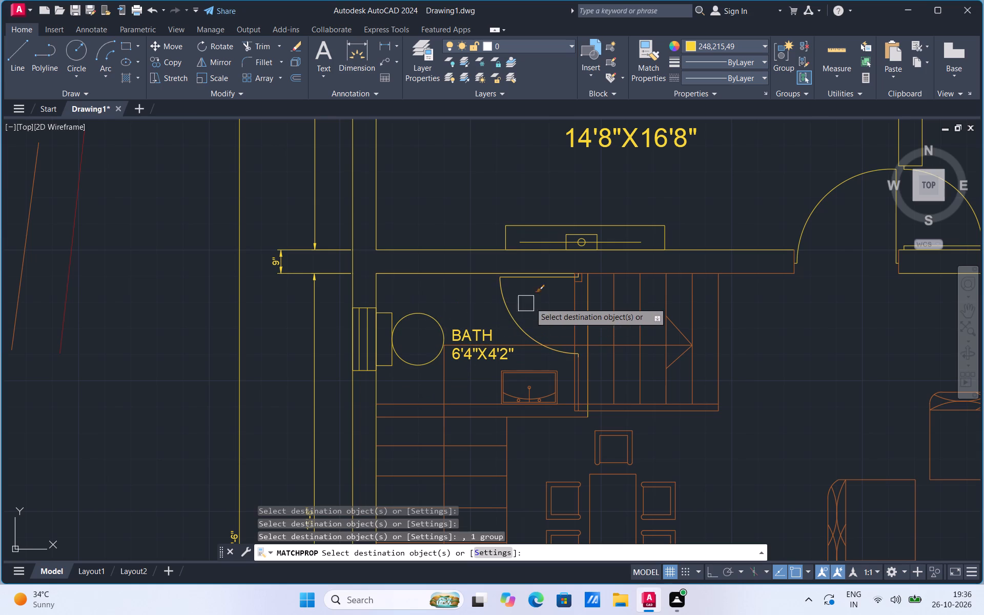
Match the yellow properties onto the 6'4"X4'2" bath's door jamb and stair-side wall lines, plus the vertical treads of the upper stair flight.
{"action": "left_click_drag", "start_coordinate": [530, 302], "coordinate": [578, 287]}
{"action": "left_click_drag", "start_coordinate": [578, 287], "coordinate": [575, 298]}
{"action": "left_click_drag", "start_coordinate": [575, 298], "coordinate": [588, 299]}
{"action": "left_click_drag", "start_coordinate": [588, 299], "coordinate": [599, 271]}
{"action": "left_click_drag", "start_coordinate": [599, 271], "coordinate": [615, 292]}
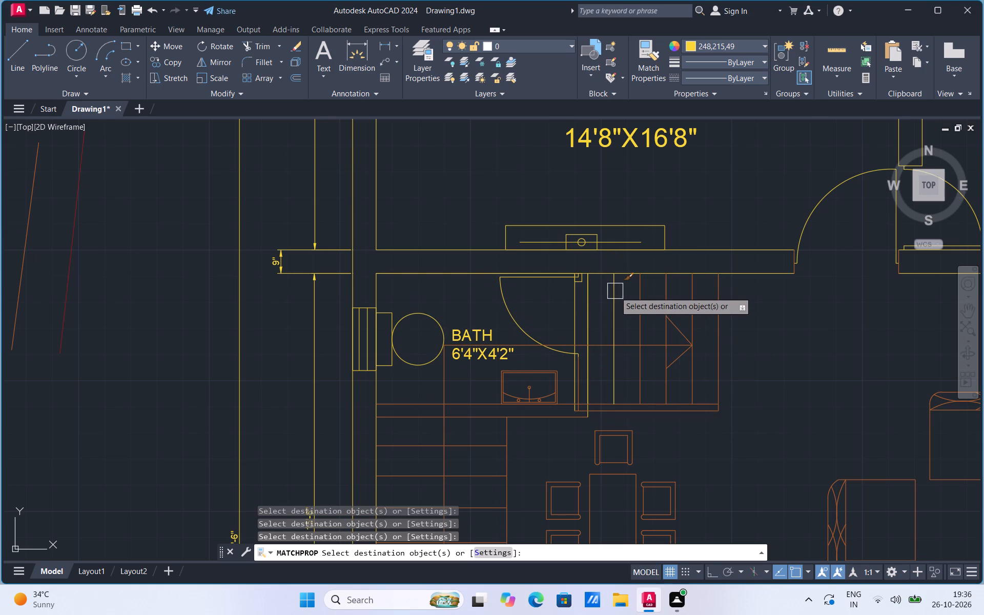
{"action": "left_click_drag", "start_coordinate": [615, 292], "coordinate": [643, 305]}
{"action": "left_click_drag", "start_coordinate": [643, 305], "coordinate": [668, 304]}
{"action": "left_click_drag", "start_coordinate": [668, 304], "coordinate": [691, 309]}
{"action": "left_click_drag", "start_coordinate": [691, 309], "coordinate": [722, 313]}
{"action": "left_click_drag", "start_coordinate": [722, 313], "coordinate": [771, 257]}
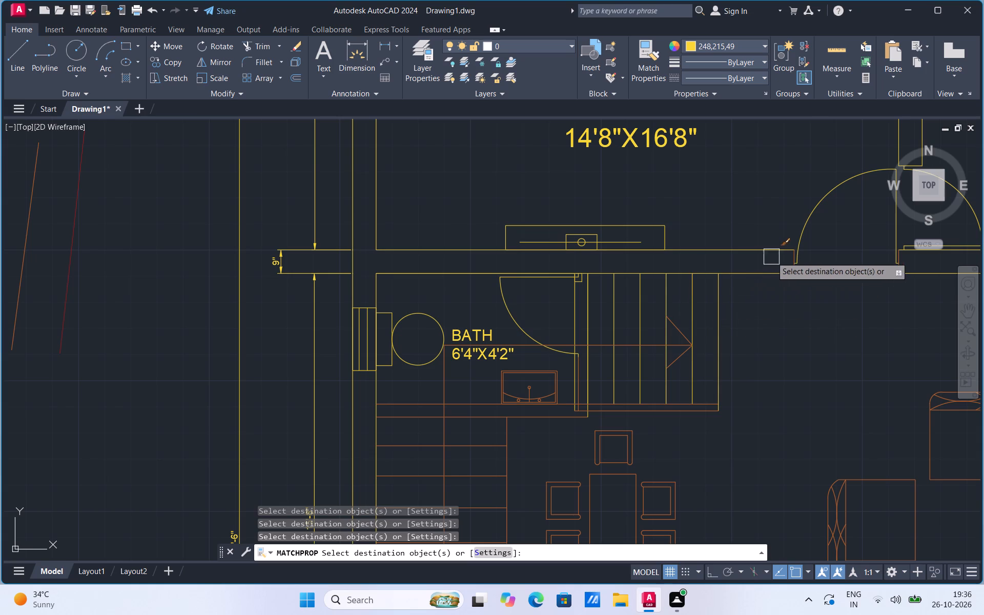
Match the yellow properties onto the wall end lines on both sides of the BEDROOM 14'8"X16'8" door opening.
{"action": "left_click_drag", "start_coordinate": [771, 257], "coordinate": [789, 260]}
{"action": "left_click_drag", "start_coordinate": [789, 260], "coordinate": [891, 255]}
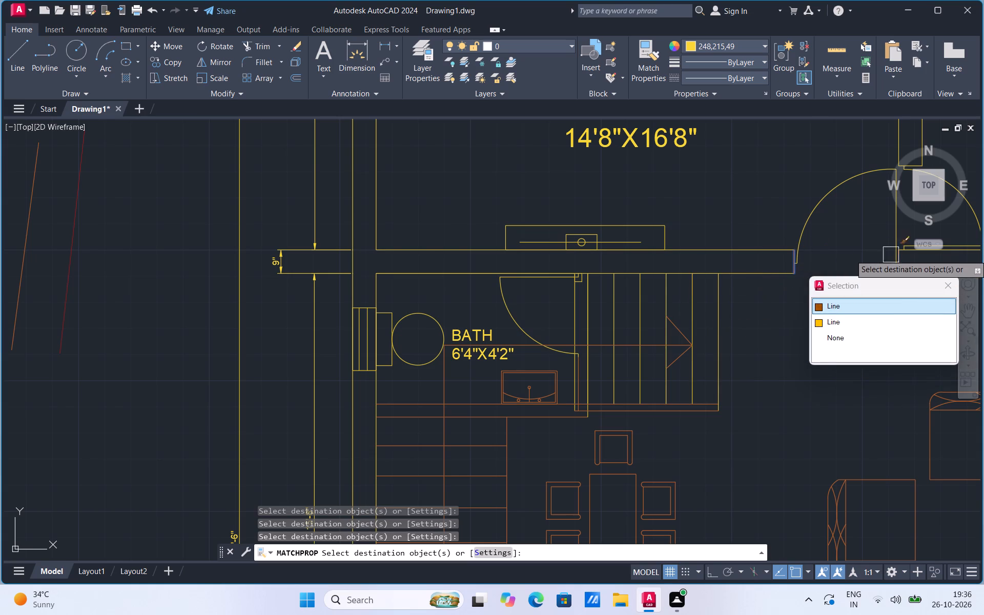
{"action": "left_click_drag", "start_coordinate": [891, 255], "coordinate": [903, 258]}
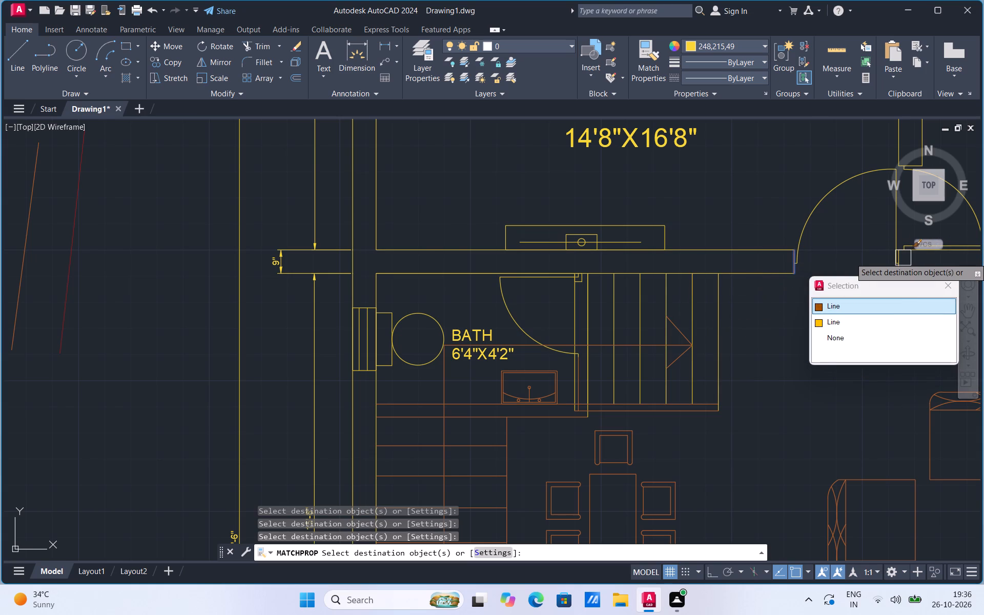
{"action": "left_click_drag", "start_coordinate": [903, 258], "coordinate": [707, 277]}
{"action": "left_click", "coordinate": [720, 329]}
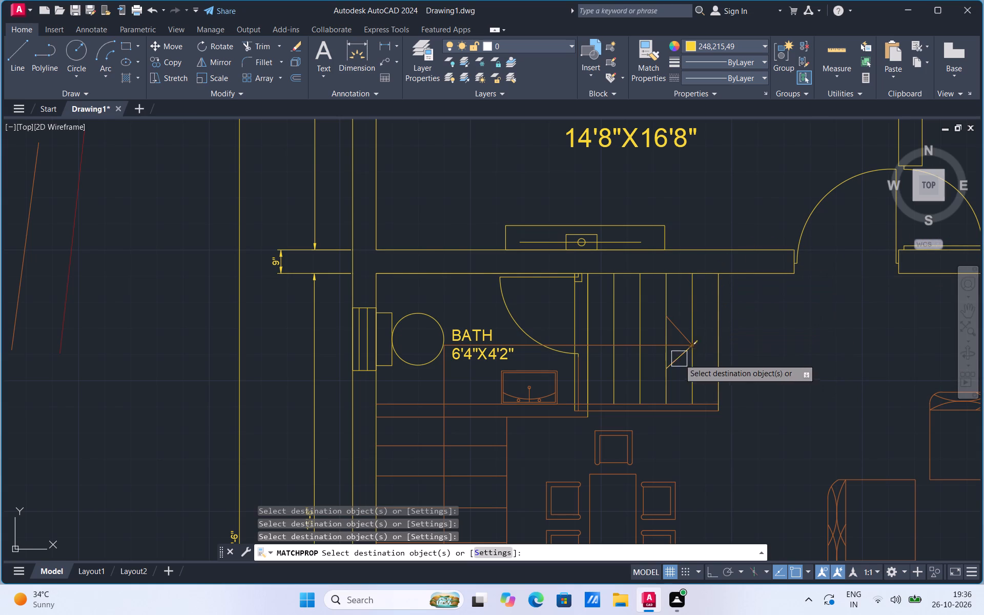
Match the yellow properties onto the stair direction arrow's lines and the 6'4"X4'2" bath's washbasin.
{"action": "left_click_drag", "start_coordinate": [678, 359], "coordinate": [643, 350]}
{"action": "left_click_drag", "start_coordinate": [643, 350], "coordinate": [674, 326]}
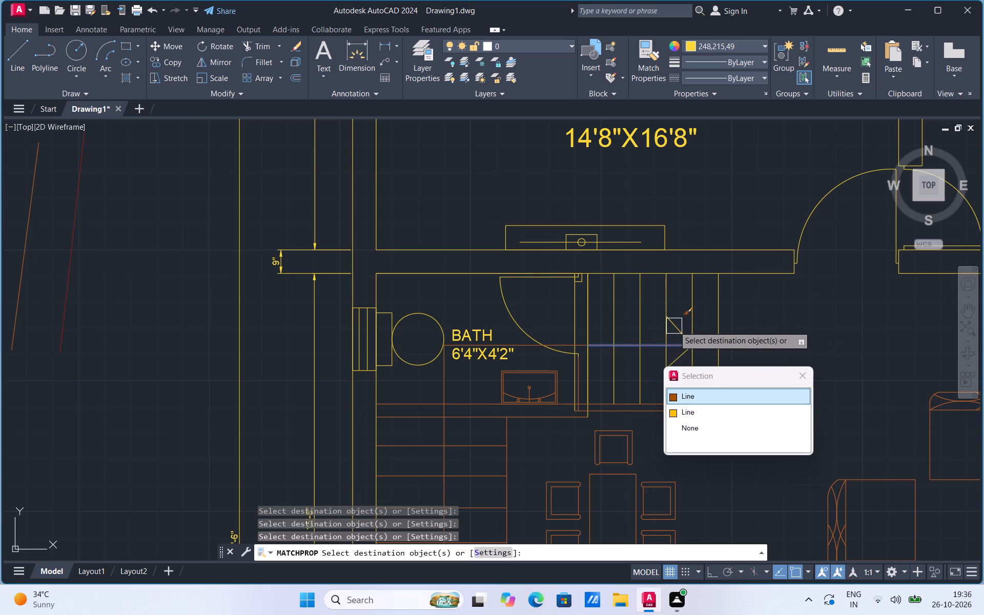
{"action": "left_click_drag", "start_coordinate": [674, 326], "coordinate": [531, 348]}
{"action": "left_click_drag", "start_coordinate": [531, 348], "coordinate": [522, 365]}
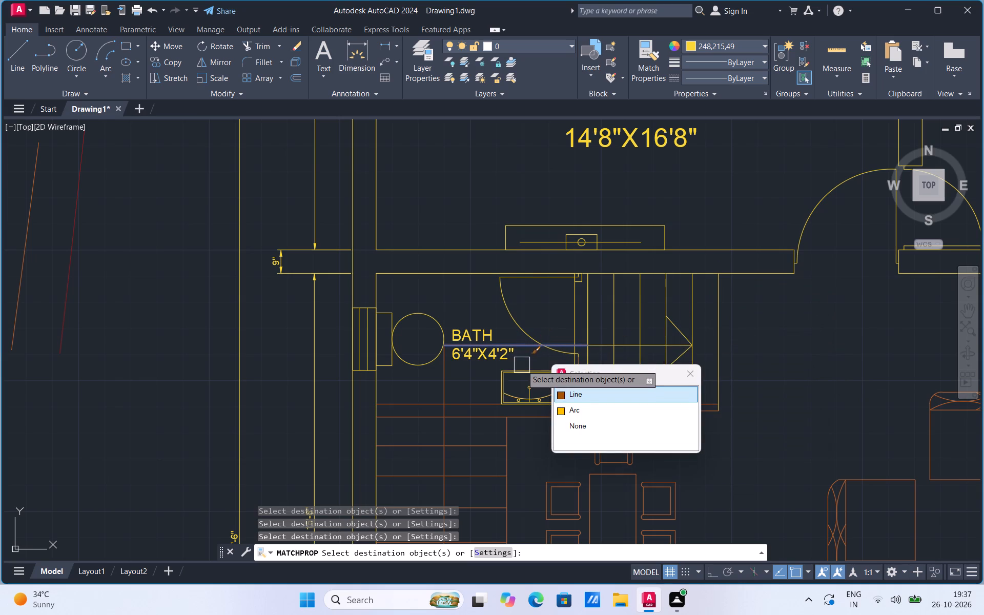
{"action": "left_click_drag", "start_coordinate": [522, 365], "coordinate": [441, 372]}
Match the yellow properties onto the 6'4"X4'2" bath's bottom wall lines, the first treads below it and the stair flights' edge lines.
{"action": "left_click_drag", "start_coordinate": [441, 372], "coordinate": [424, 403]}
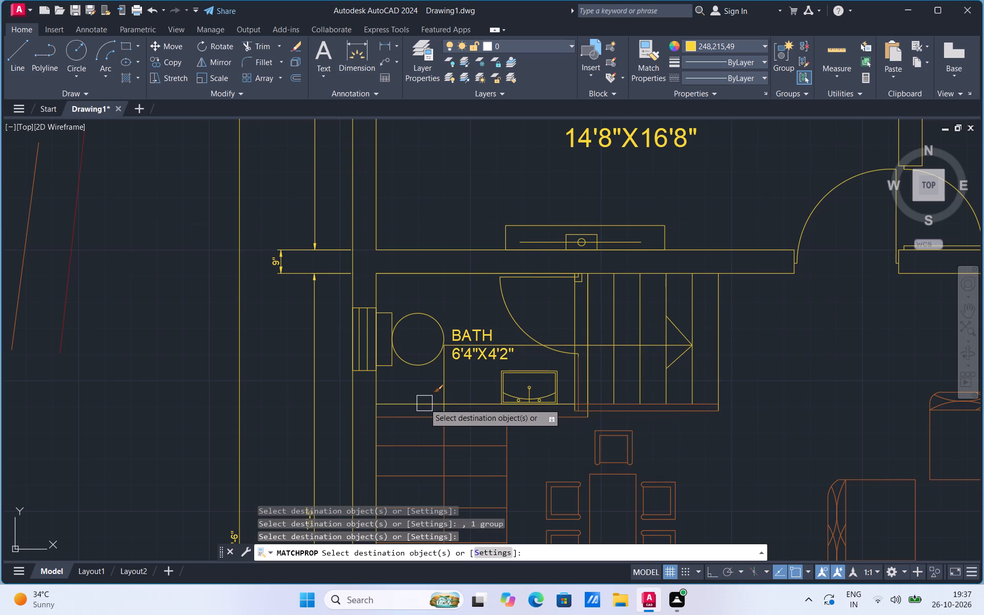
{"action": "left_click_drag", "start_coordinate": [424, 403], "coordinate": [422, 414]}
{"action": "left_click_drag", "start_coordinate": [422, 414], "coordinate": [429, 440]}
{"action": "left_click_drag", "start_coordinate": [429, 440], "coordinate": [440, 432]}
{"action": "left_click_drag", "start_coordinate": [440, 432], "coordinate": [434, 483]}
{"action": "left_click_drag", "start_coordinate": [434, 483], "coordinate": [505, 467]}
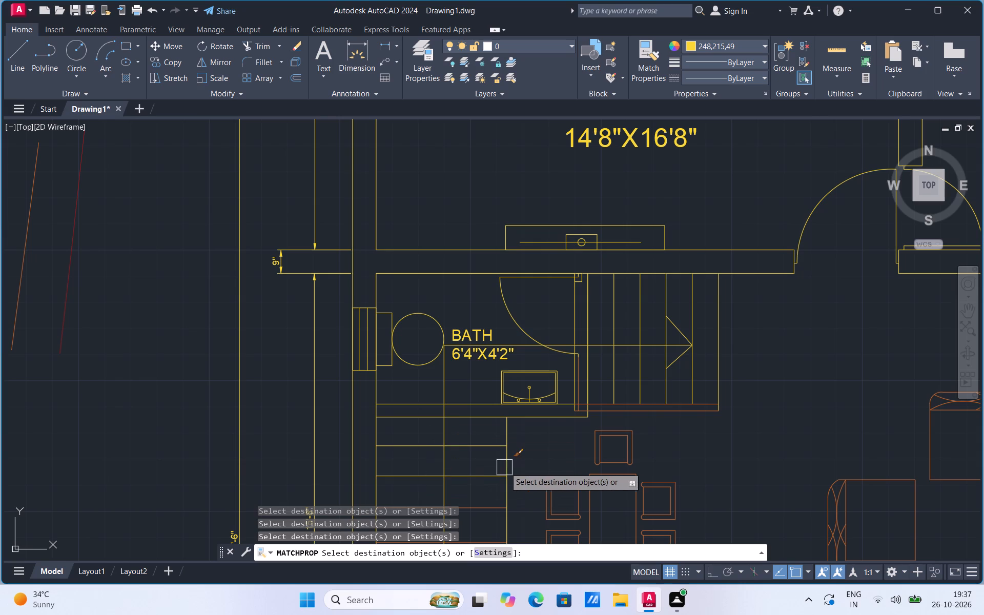
{"action": "left_click_drag", "start_coordinate": [505, 467], "coordinate": [506, 457]}
{"action": "left_click_drag", "start_coordinate": [506, 457], "coordinate": [599, 415]}
{"action": "left_click_drag", "start_coordinate": [599, 415], "coordinate": [597, 401]}
{"action": "left_click_drag", "start_coordinate": [597, 401], "coordinate": [582, 383]}
{"action": "left_click_drag", "start_coordinate": [582, 383], "coordinate": [563, 505]}
Match the yellow properties onto the dining table's upper chair on the stair side.
{"action": "left_click", "coordinate": [563, 505]}
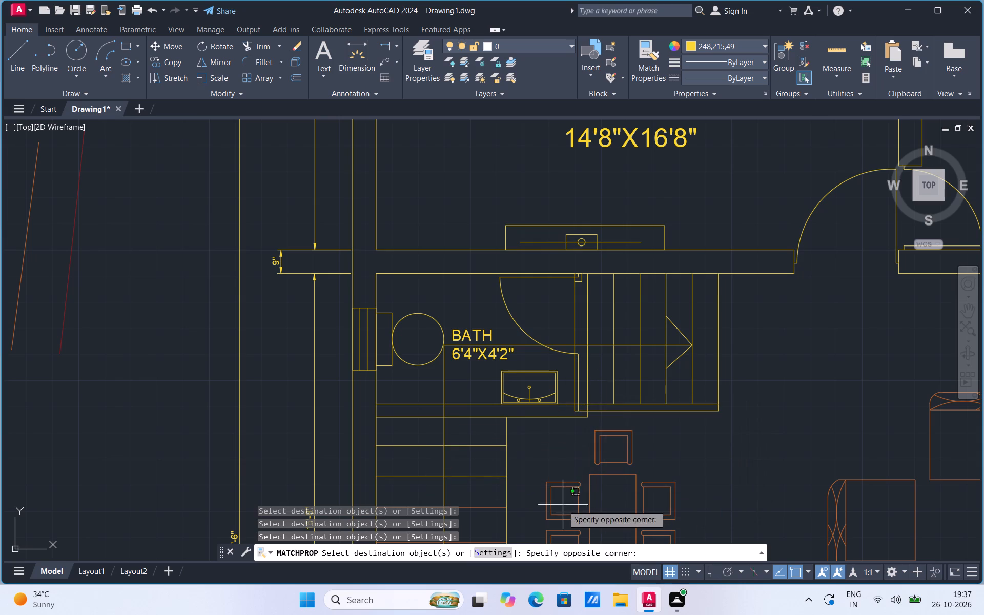
{"action": "left_click", "coordinate": [523, 509]}
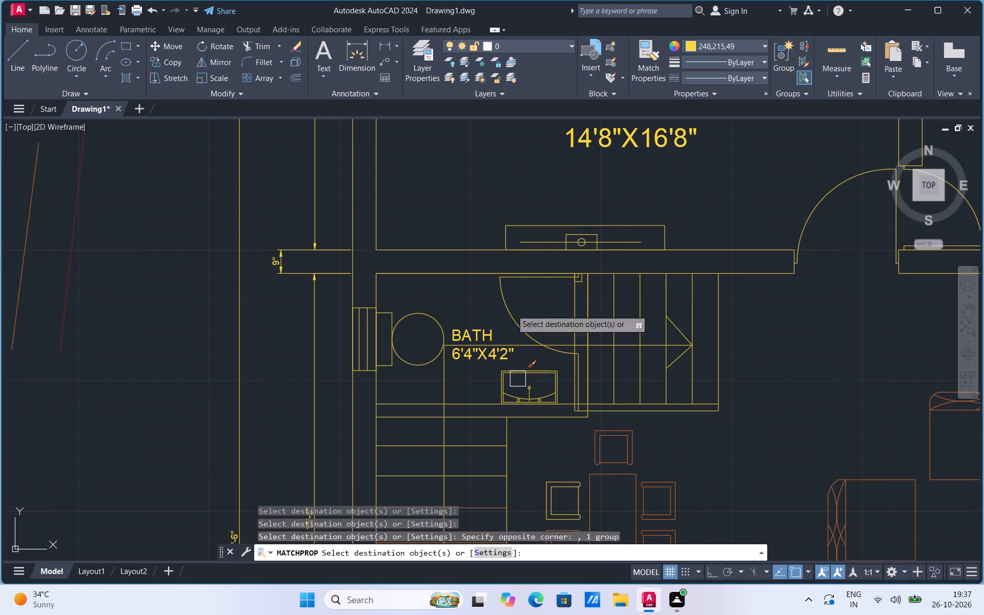
Match the yellow properties onto the remaining horizontal treads of the lower stair flight beside the dining table.
{"action": "scroll", "coordinate": [500, 0], "scroll_direction": "down", "scroll_amount": 3}
{"action": "scroll", "coordinate": [469, 297], "scroll_direction": "down", "scroll_amount": 2}
{"action": "scroll", "coordinate": [600, 396], "scroll_direction": "up", "scroll_amount": 2}
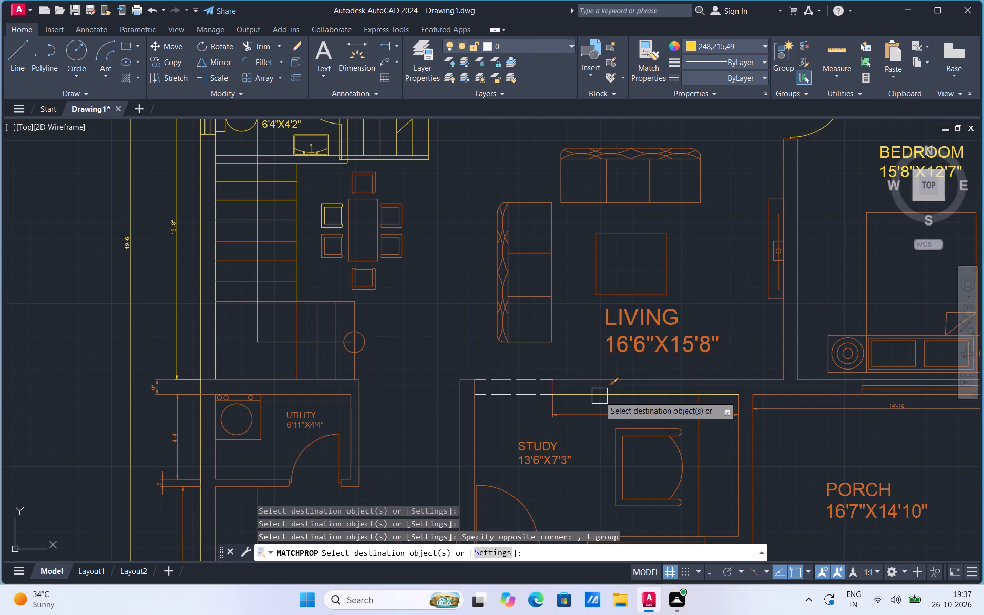
{"action": "left_click_drag", "start_coordinate": [280, 222], "coordinate": [277, 231]}
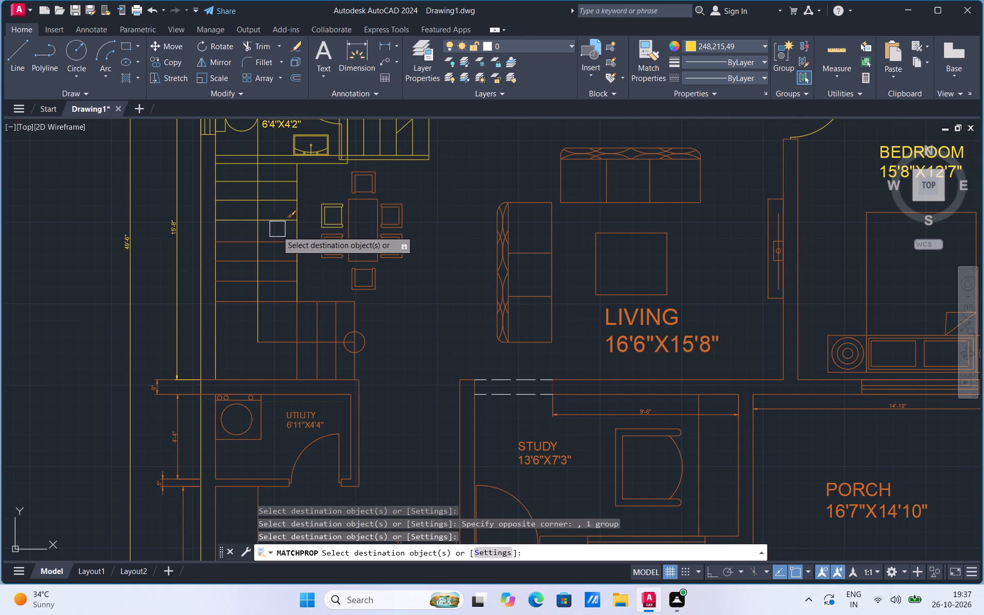
{"action": "left_click_drag", "start_coordinate": [277, 231], "coordinate": [275, 236]}
{"action": "left_click_drag", "start_coordinate": [275, 236], "coordinate": [275, 258]}
{"action": "left_click_drag", "start_coordinate": [275, 258], "coordinate": [274, 279]}
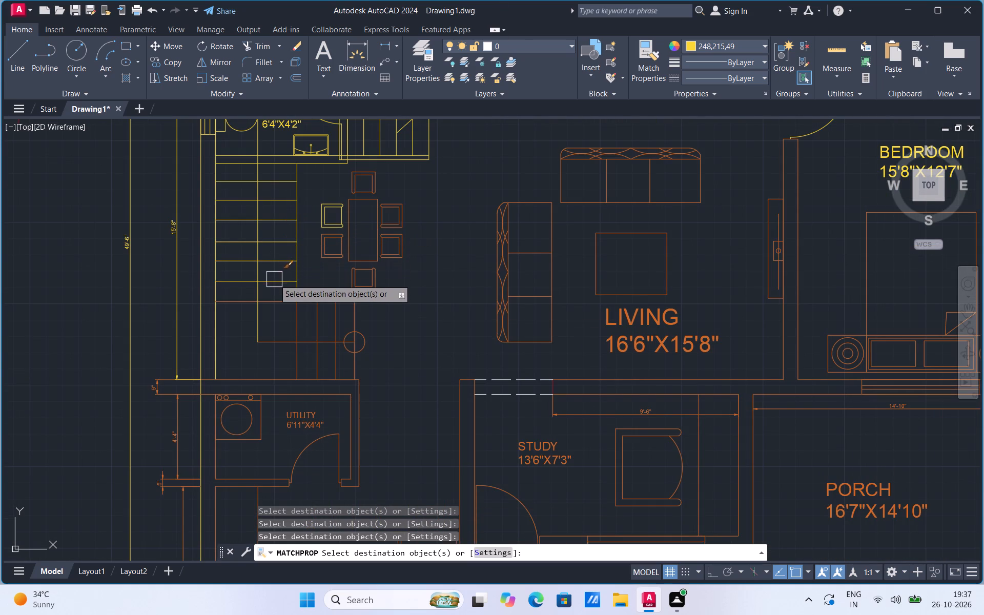
{"action": "left_click_drag", "start_coordinate": [274, 279], "coordinate": [276, 303]}
Match the yellow properties onto the bottom stair section's vertical treads, walking line and the circle at its start.
{"action": "left_click_drag", "start_coordinate": [276, 303], "coordinate": [296, 317]}
{"action": "left_click_drag", "start_coordinate": [296, 317], "coordinate": [306, 321]}
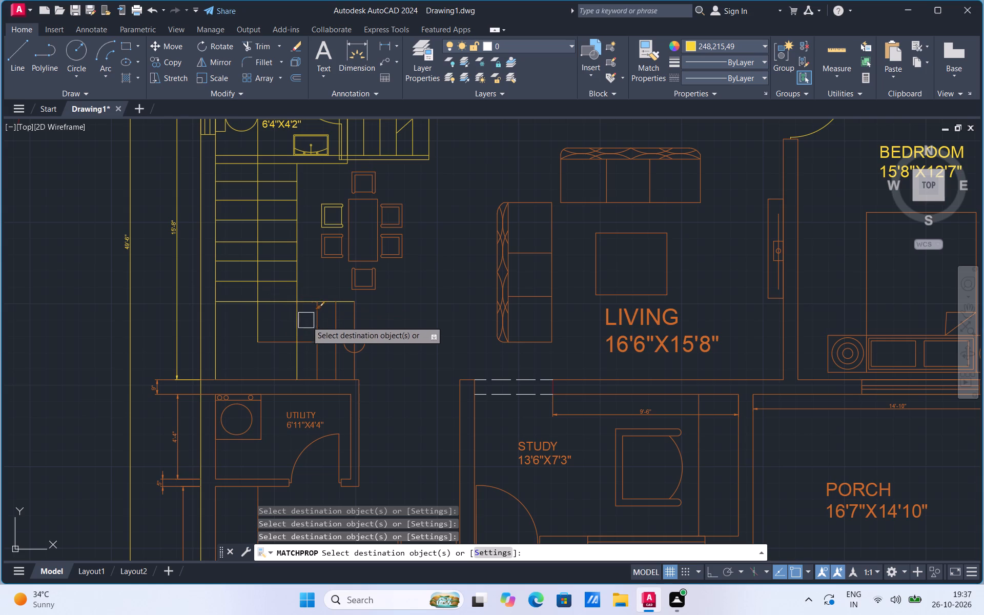
{"action": "left_click_drag", "start_coordinate": [306, 321], "coordinate": [315, 323]}
{"action": "left_click_drag", "start_coordinate": [315, 323], "coordinate": [335, 323]}
{"action": "left_click_drag", "start_coordinate": [335, 323], "coordinate": [351, 322]}
{"action": "left_click_drag", "start_coordinate": [351, 322], "coordinate": [278, 342]}
{"action": "left_click_drag", "start_coordinate": [278, 342], "coordinate": [333, 337]}
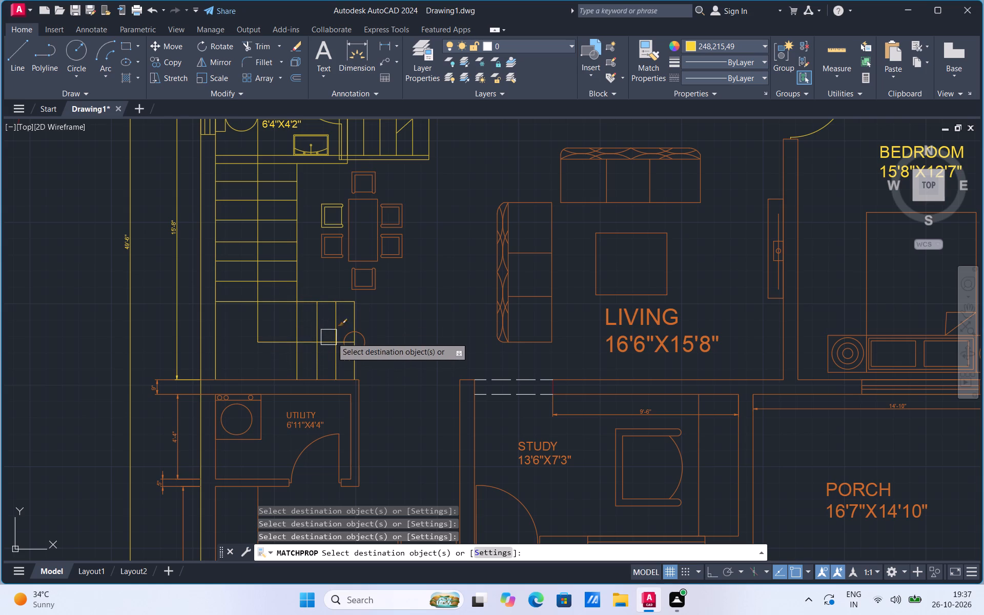
{"action": "left_click_drag", "start_coordinate": [333, 337], "coordinate": [363, 340]}
{"action": "left_click_drag", "start_coordinate": [363, 340], "coordinate": [357, 249]}
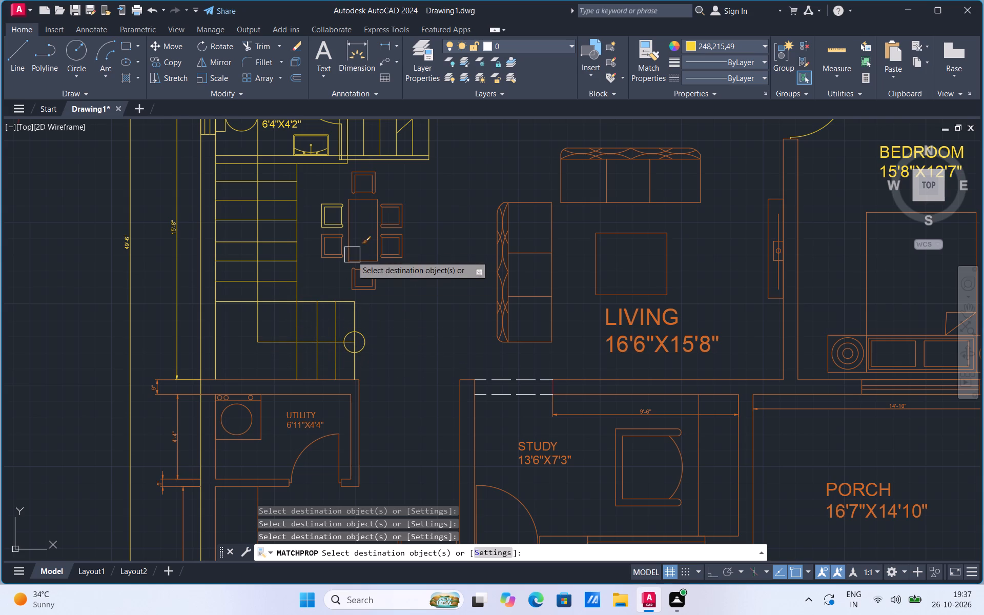
Match the yellow properties onto the dining table and its five remaining orange chairs.
{"action": "left_click_drag", "start_coordinate": [348, 259], "coordinate": [361, 252]}
{"action": "left_click_drag", "start_coordinate": [361, 252], "coordinate": [353, 249]}
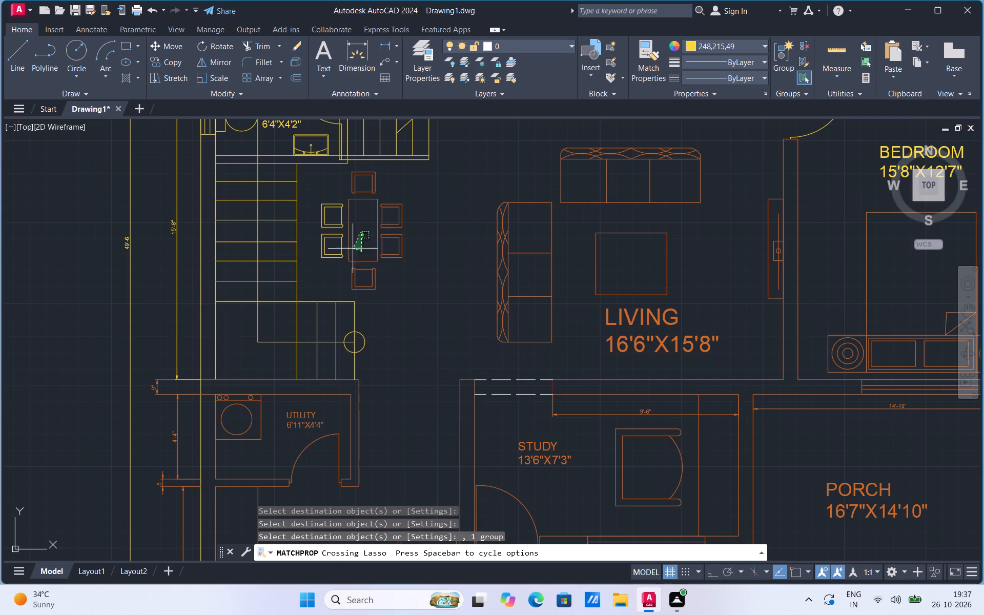
{"action": "left_click_drag", "start_coordinate": [353, 249], "coordinate": [350, 279]}
{"action": "left_click_drag", "start_coordinate": [385, 245], "coordinate": [394, 220]}
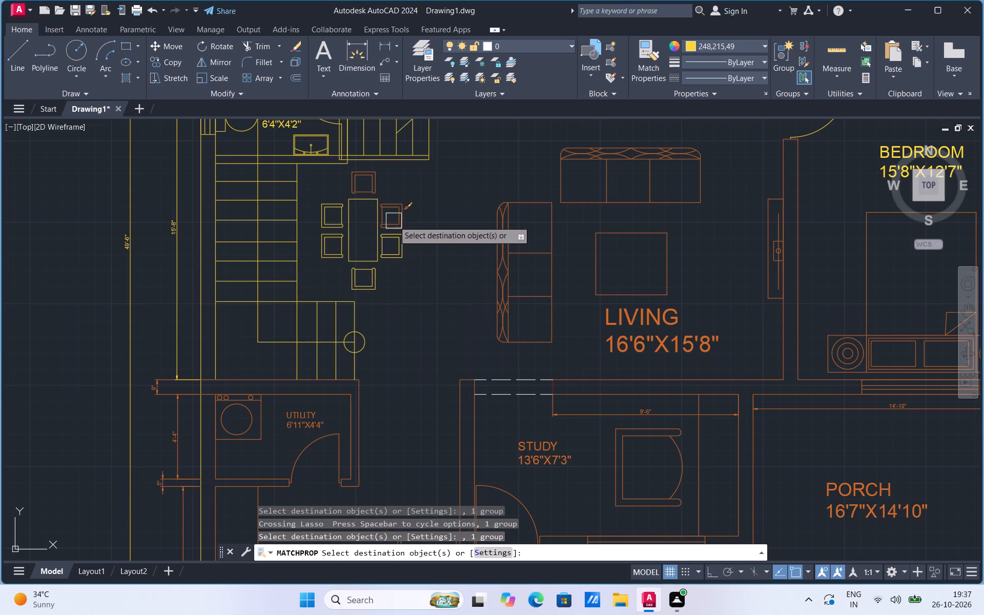
{"action": "left_click_drag", "start_coordinate": [394, 220], "coordinate": [394, 219]}
{"action": "left_click_drag", "start_coordinate": [394, 219], "coordinate": [360, 186]}
{"action": "left_click", "coordinate": [360, 186]}
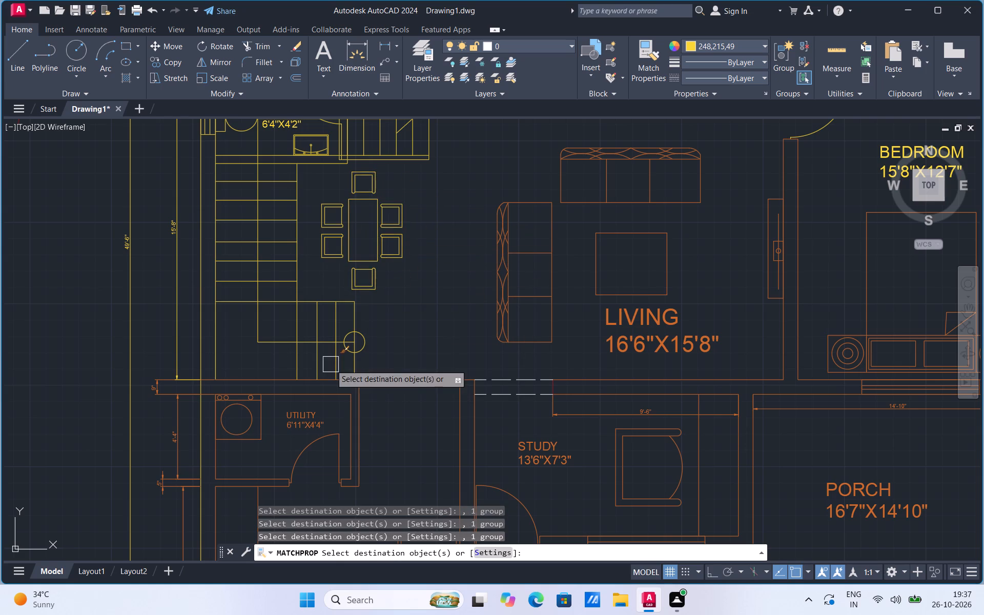
Match the yellow properties onto the wall line above the utility and the 9", 4'-4", 5" and next lower dimensions along its outer side.
{"action": "left_click", "coordinate": [263, 378]}
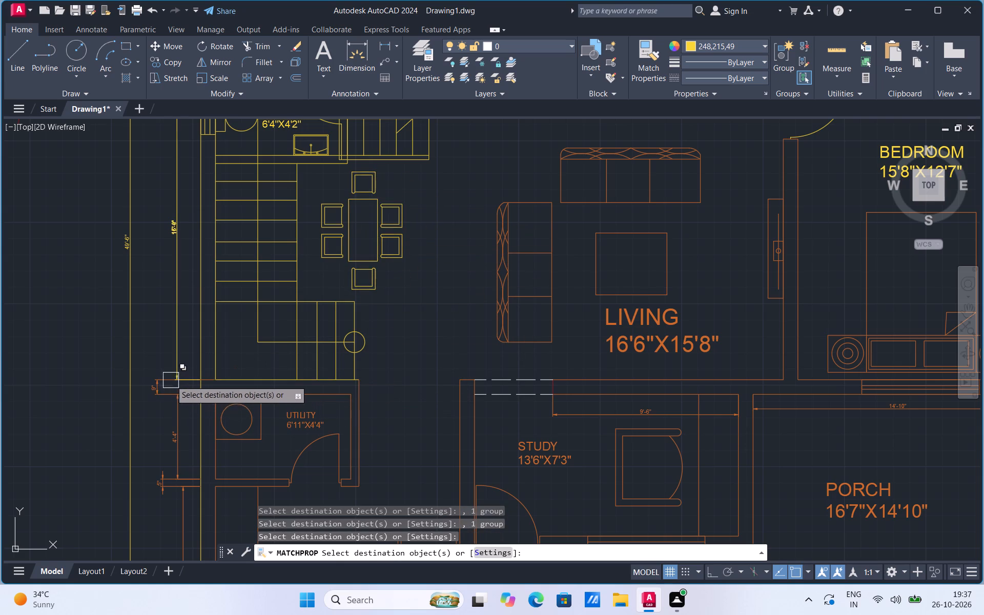
{"action": "left_click_drag", "start_coordinate": [159, 384], "coordinate": [179, 421]}
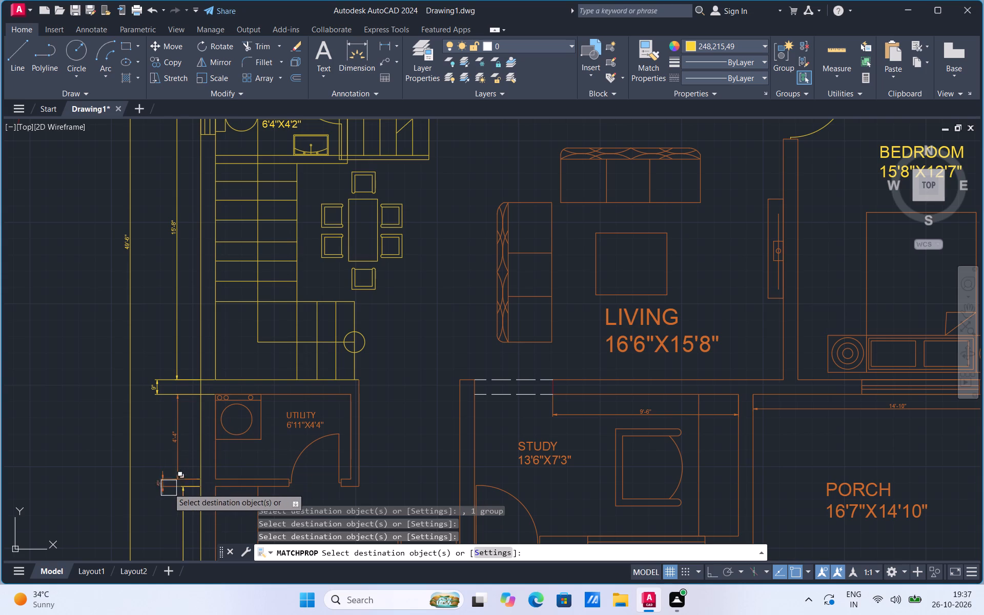
{"action": "left_click_drag", "start_coordinate": [166, 489], "coordinate": [180, 438]}
{"action": "left_click_drag", "start_coordinate": [180, 438], "coordinate": [186, 514]}
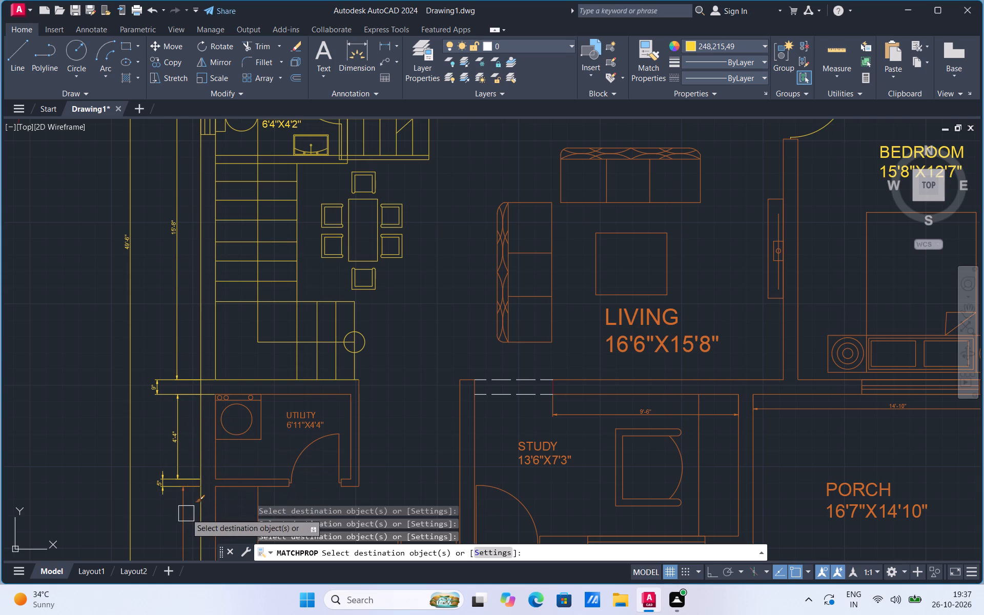
Match the yellow properties onto the 11'-6" dimension beside the kitchen, the utility's outer wall line and the washing machine's outline and drum.
{"action": "left_click_drag", "start_coordinate": [186, 514], "coordinate": [212, 460]}
{"action": "left_click_drag", "start_coordinate": [212, 460], "coordinate": [239, 441]}
{"action": "left_click_drag", "start_coordinate": [239, 441], "coordinate": [255, 438]}
{"action": "left_click_drag", "start_coordinate": [255, 438], "coordinate": [261, 409]}
{"action": "left_click_drag", "start_coordinate": [261, 409], "coordinate": [238, 400]}
Match the yellow properties onto the utility's remaining wall lines, its door, the 6'11"X4'4" label and the washing machine's control-strip line.
{"action": "left_click", "coordinate": [290, 386]}
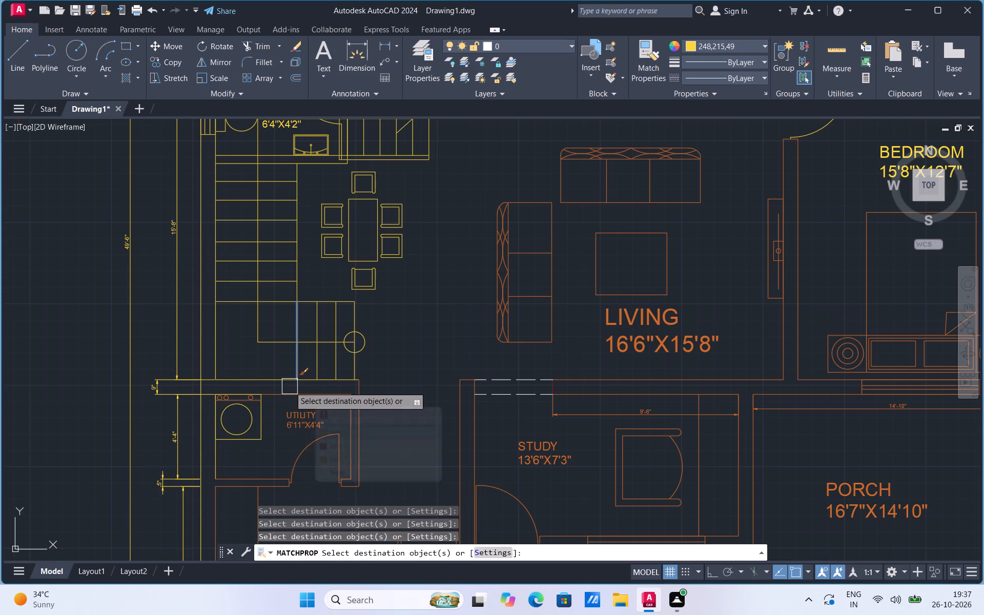
{"action": "left_click_drag", "start_coordinate": [286, 395], "coordinate": [258, 474]}
{"action": "left_click_drag", "start_coordinate": [258, 474], "coordinate": [245, 484]}
{"action": "left_click_drag", "start_coordinate": [245, 484], "coordinate": [303, 415]}
{"action": "left_click_drag", "start_coordinate": [303, 415], "coordinate": [303, 453]}
{"action": "left_click_drag", "start_coordinate": [303, 453], "coordinate": [347, 416]}
{"action": "left_click_drag", "start_coordinate": [347, 416], "coordinate": [352, 417]}
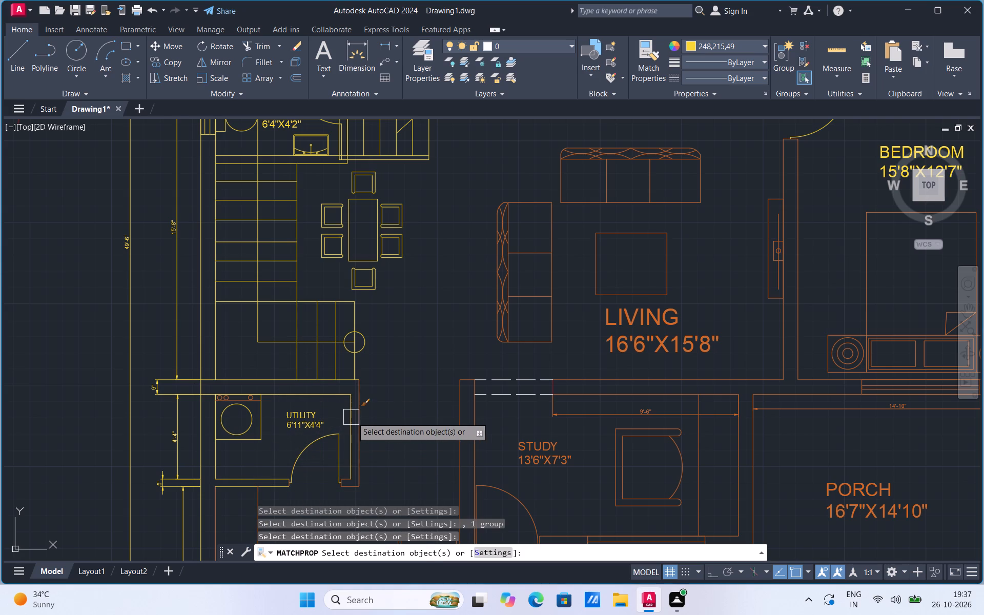
{"action": "left_click_drag", "start_coordinate": [352, 417], "coordinate": [359, 423]}
{"action": "left_click_drag", "start_coordinate": [359, 423], "coordinate": [244, 401]}
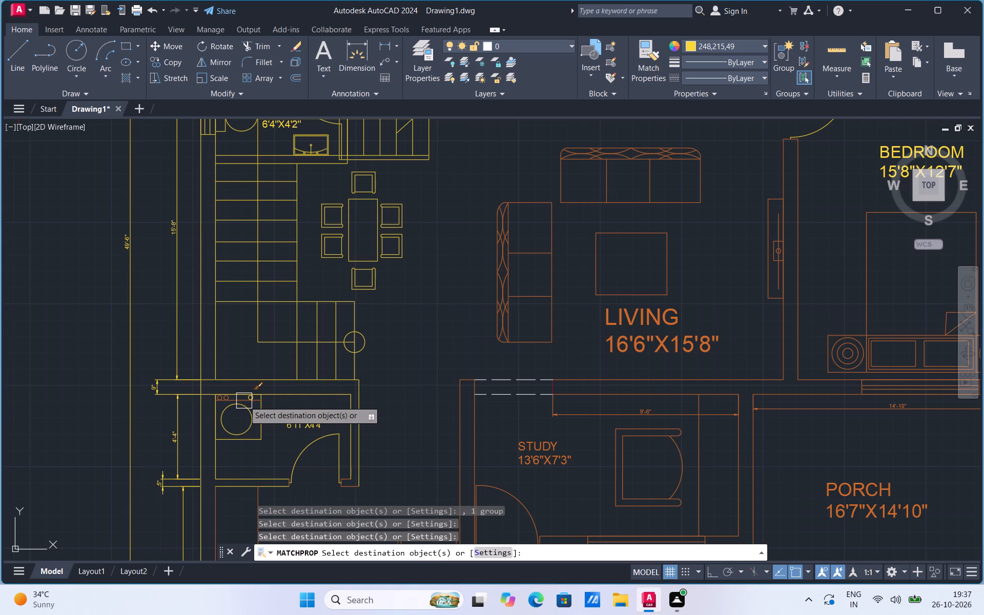
{"action": "left_click_drag", "start_coordinate": [244, 401], "coordinate": [238, 401]}
Match the yellow properties onto the living room's two sofas, centre table, TV unit and LIVING 16'6"X15'8" label.
{"action": "left_click", "coordinate": [497, 333]}
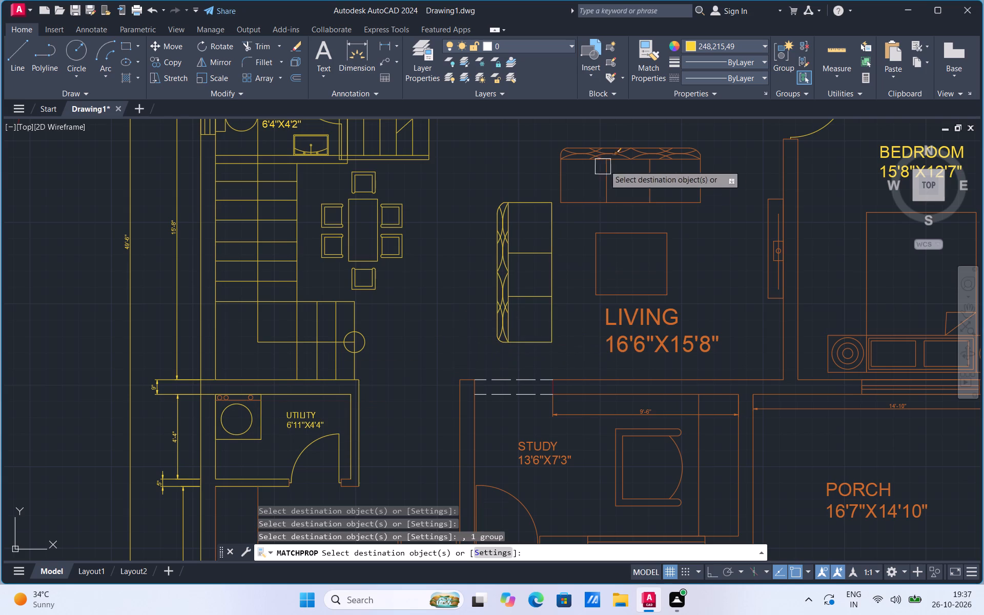
{"action": "left_click_drag", "start_coordinate": [602, 186], "coordinate": [608, 229]}
{"action": "left_click_drag", "start_coordinate": [608, 229], "coordinate": [610, 234]}
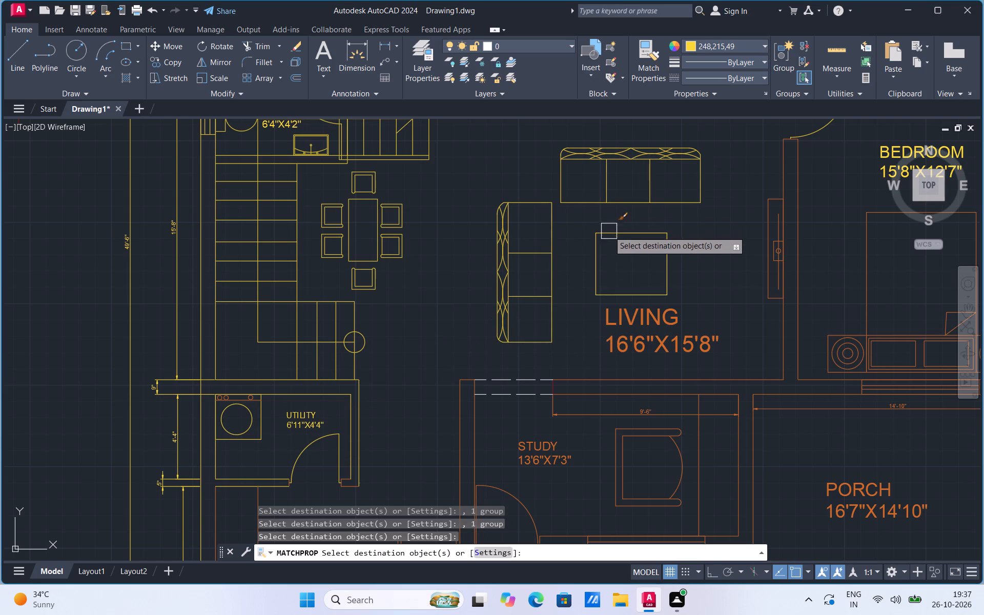
{"action": "left_click_drag", "start_coordinate": [610, 234], "coordinate": [638, 319]}
{"action": "left_click_drag", "start_coordinate": [638, 319], "coordinate": [772, 272]}
{"action": "left_click_drag", "start_coordinate": [772, 272], "coordinate": [722, 373]}
Match the yellow properties onto the wall lines between living and study, the 9'-6" dimension and the wall between study and kitchen.
{"action": "left_click_drag", "start_coordinate": [722, 373], "coordinate": [687, 393]}
{"action": "left_click_drag", "start_coordinate": [687, 393], "coordinate": [637, 412]}
{"action": "left_click_drag", "start_coordinate": [637, 412], "coordinate": [471, 443]}
{"action": "left_click_drag", "start_coordinate": [471, 443], "coordinate": [468, 443]}
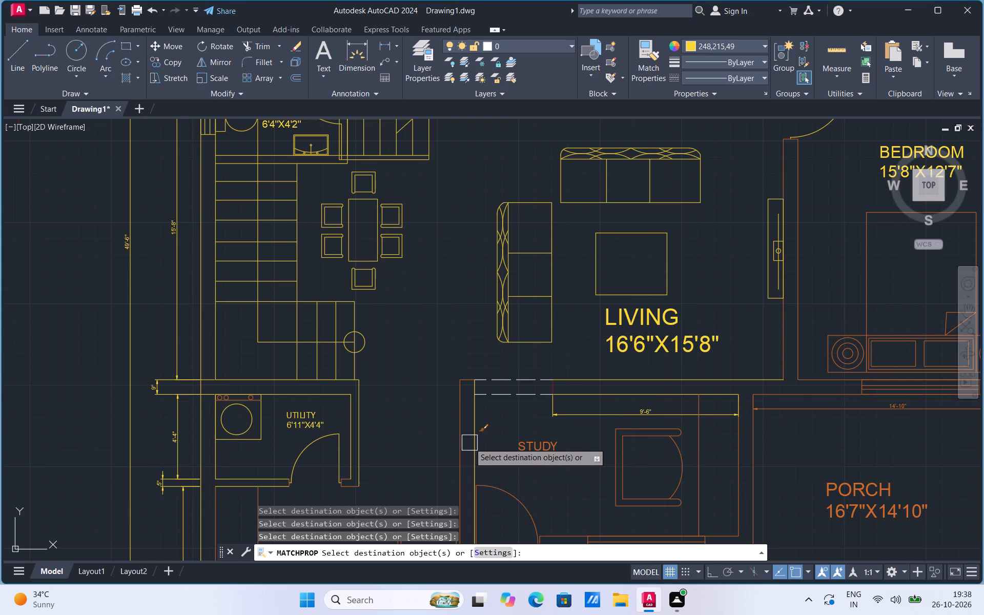
{"action": "left_click_drag", "start_coordinate": [468, 443], "coordinate": [454, 443]}
{"action": "left_click_drag", "start_coordinate": [454, 443], "coordinate": [463, 374]}
{"action": "left_click_drag", "start_coordinate": [463, 374], "coordinate": [507, 396]}
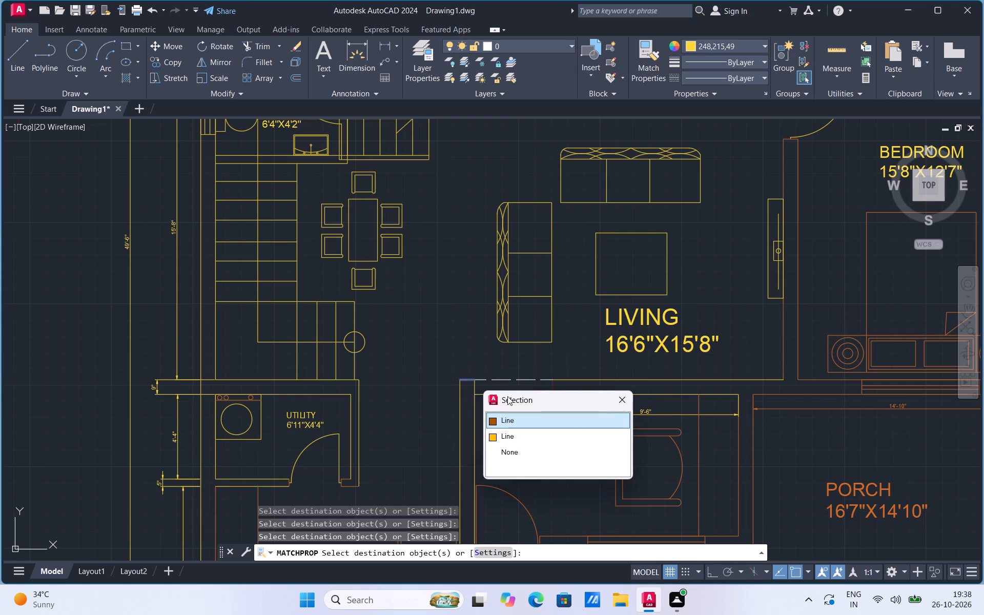
{"action": "left_click_drag", "start_coordinate": [507, 396], "coordinate": [400, 416]}
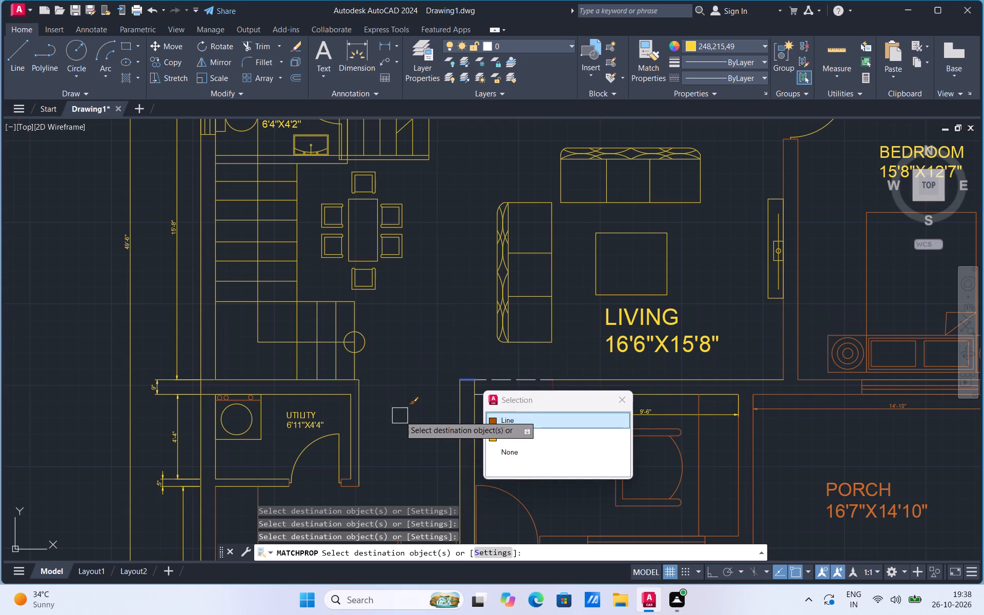
Match the yellow properties onto the utility's lower wall corner and the three small knob circles on the washing machine.
{"action": "left_click", "coordinate": [355, 492]}
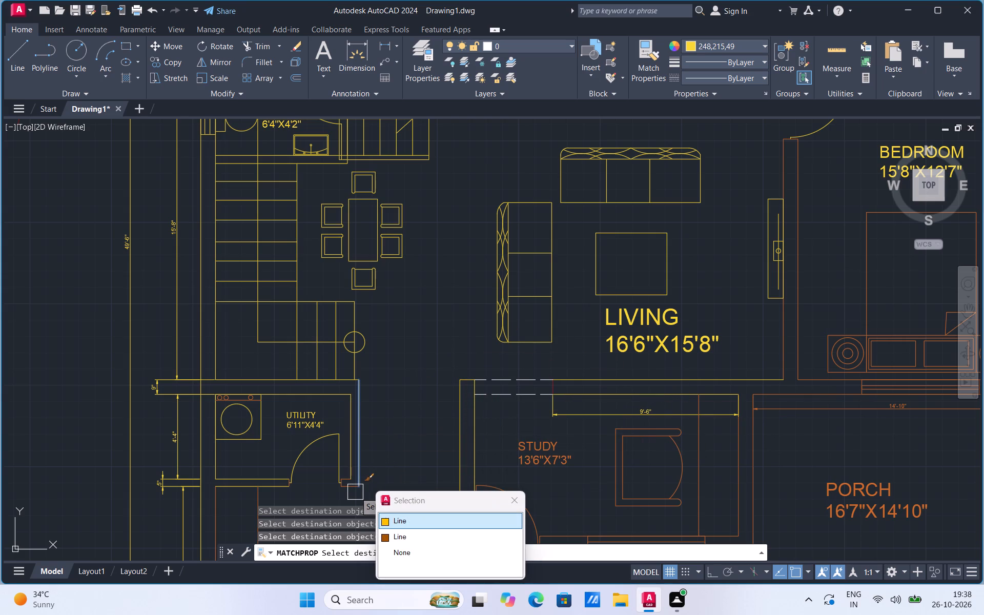
{"action": "scroll", "coordinate": [397, 355], "scroll_direction": "down", "scroll_amount": 4}
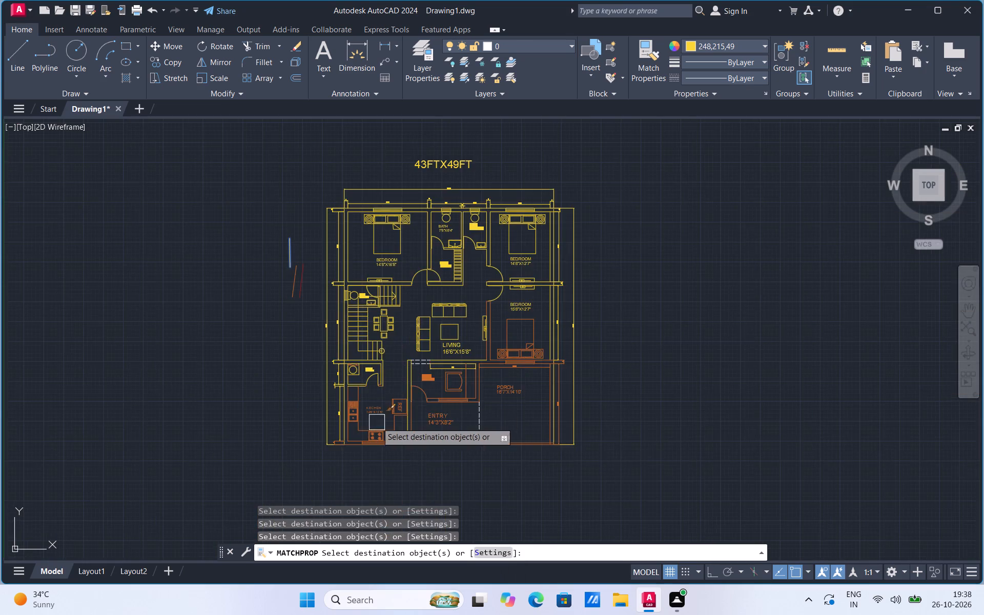
{"action": "scroll", "coordinate": [374, 424], "scroll_direction": "up", "scroll_amount": 3}
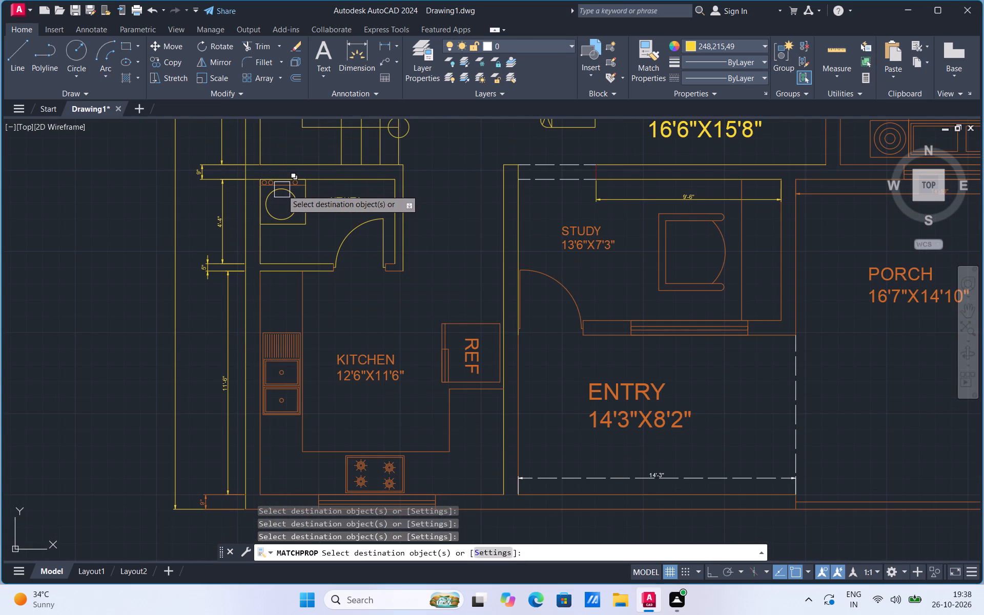
{"action": "scroll", "coordinate": [282, 190], "scroll_direction": "up", "scroll_amount": 4}
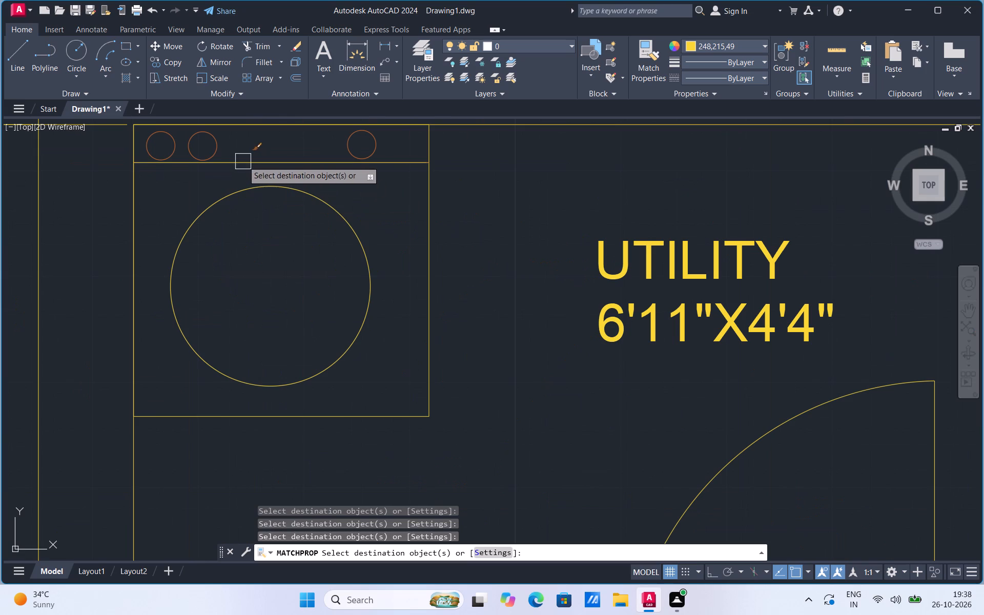
{"action": "left_click_drag", "start_coordinate": [244, 160], "coordinate": [209, 141]}
{"action": "left_click_drag", "start_coordinate": [209, 141], "coordinate": [177, 141]}
{"action": "left_click_drag", "start_coordinate": [177, 141], "coordinate": [381, 138]}
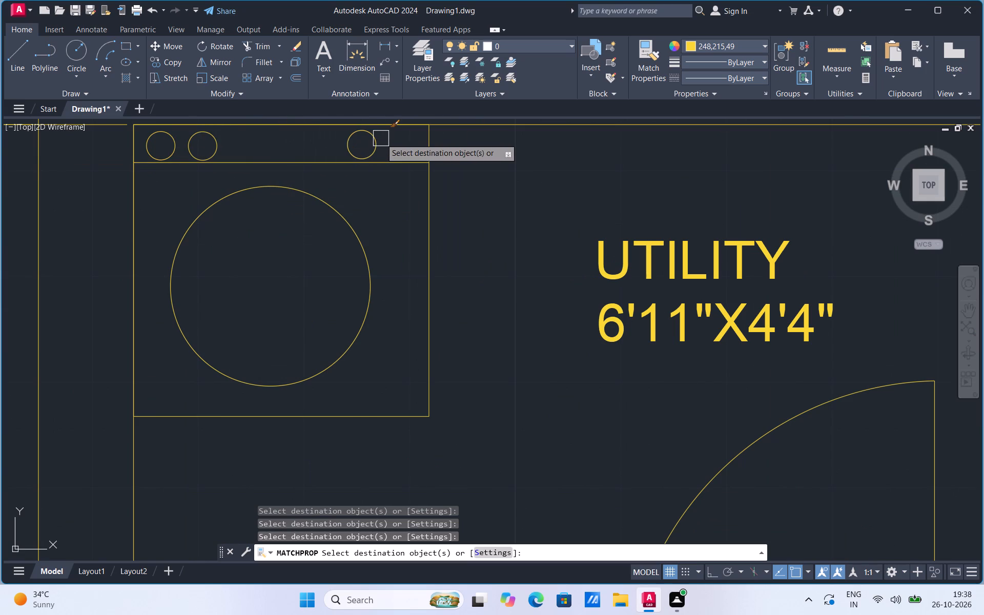
Match the yellow properties onto the kitchen's 9" dimension, double sink, inner wall line, two counter edges and KITCHEN 12'6"X11'6" label.
{"action": "scroll", "coordinate": [381, 138], "scroll_direction": "down", "scroll_amount": 4}
{"action": "scroll", "coordinate": [378, 489], "scroll_direction": "up", "scroll_amount": 1}
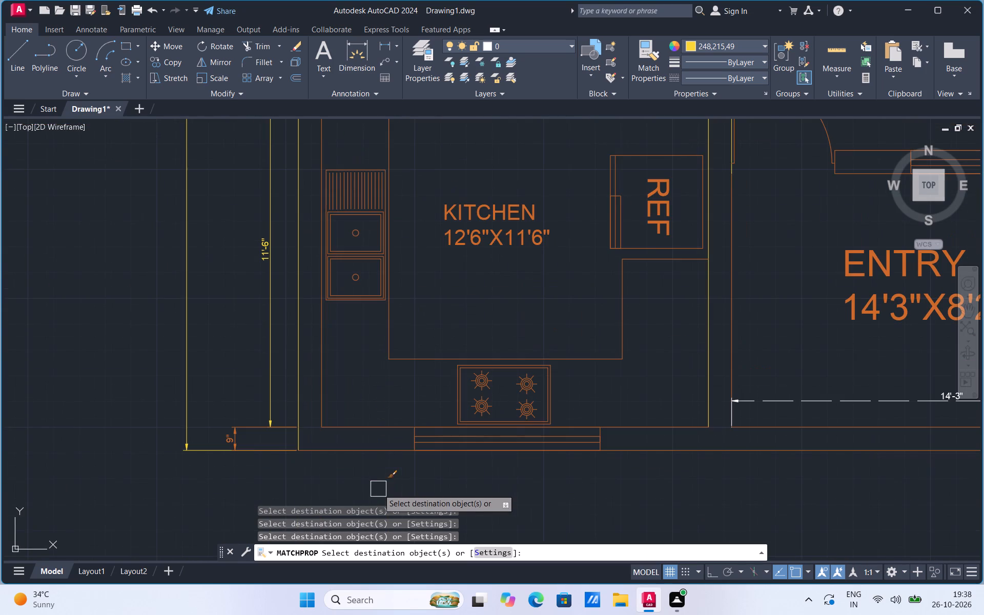
{"action": "left_click", "coordinate": [255, 432]}
{"action": "left_click", "coordinate": [372, 301]}
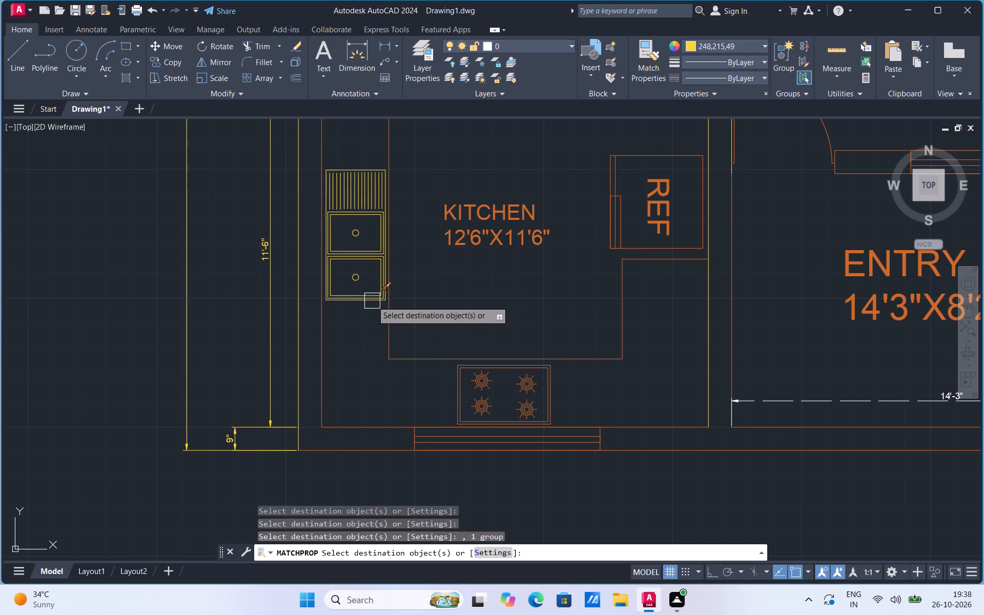
{"action": "left_click", "coordinate": [322, 365]}
{"action": "left_click", "coordinate": [395, 312]}
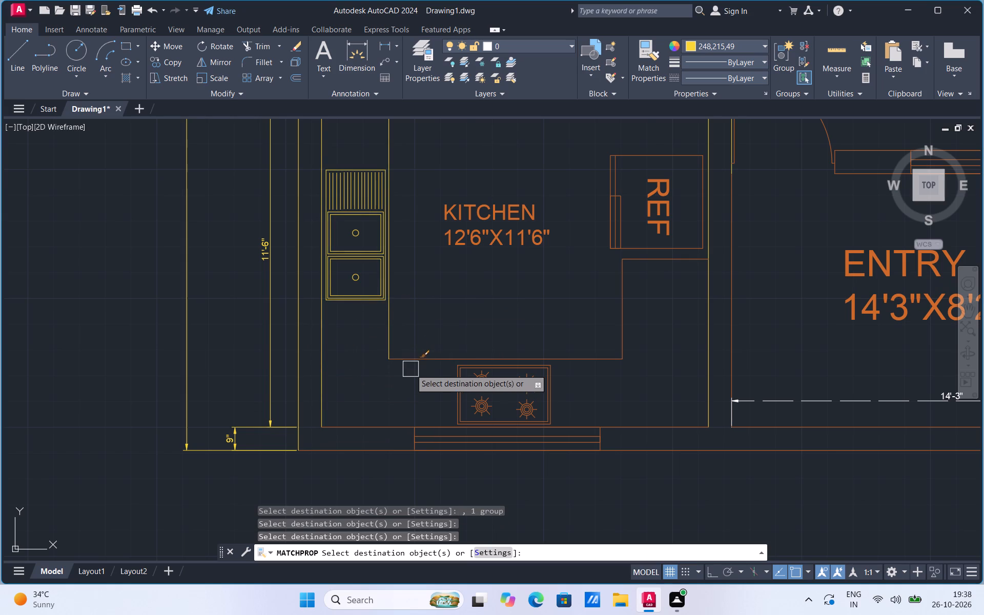
{"action": "left_click", "coordinate": [414, 358]}
{"action": "left_click", "coordinate": [486, 218]}
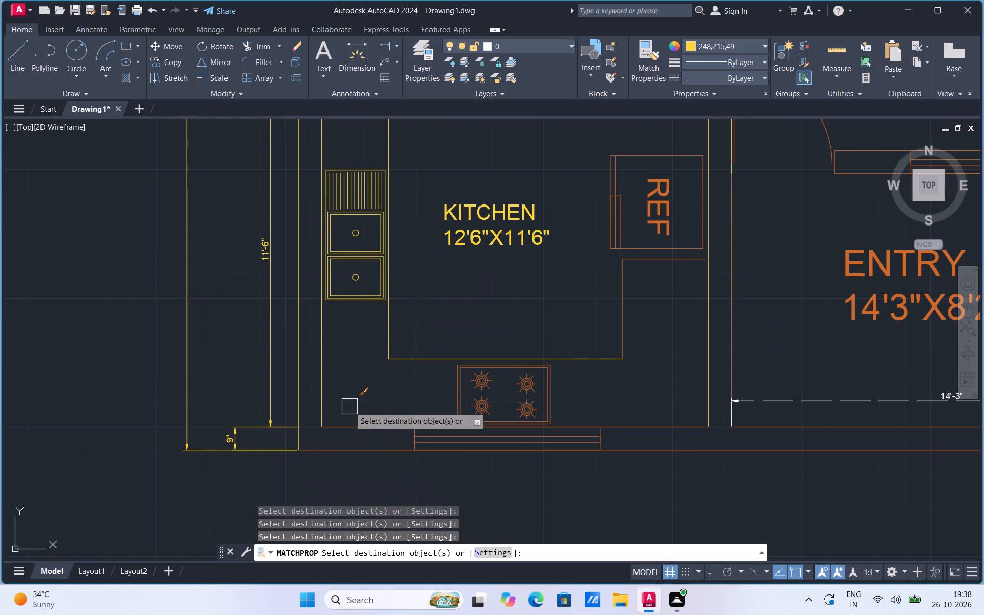
Match the yellow properties onto the kitchen's bottom wall lines, its window and the four-burner stove.
{"action": "left_click", "coordinate": [350, 420]}
{"action": "left_click", "coordinate": [347, 442]}
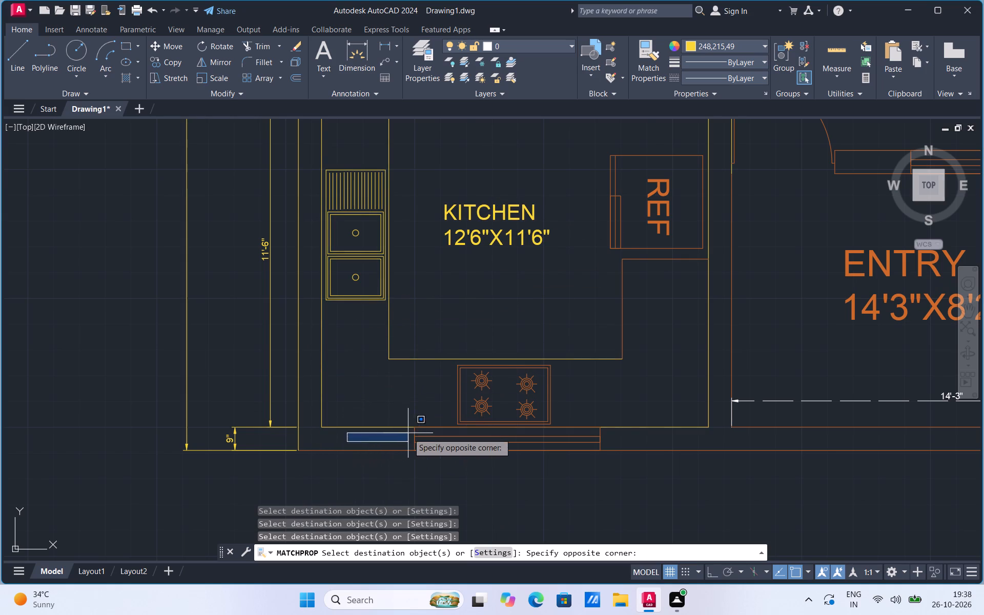
{"action": "left_click", "coordinate": [420, 445]}
{"action": "left_click", "coordinate": [426, 445]}
{"action": "left_click", "coordinate": [393, 453]}
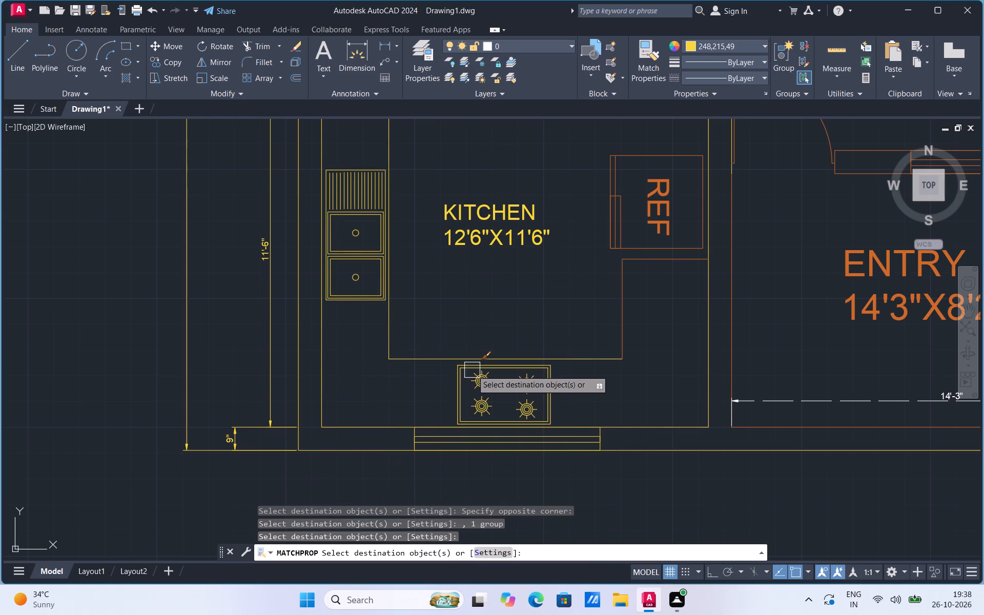
{"action": "left_click", "coordinate": [472, 370]}
Match the yellow properties onto the refrigerator, its REF text and the counter edges below it.
{"action": "left_click", "coordinate": [660, 213]}
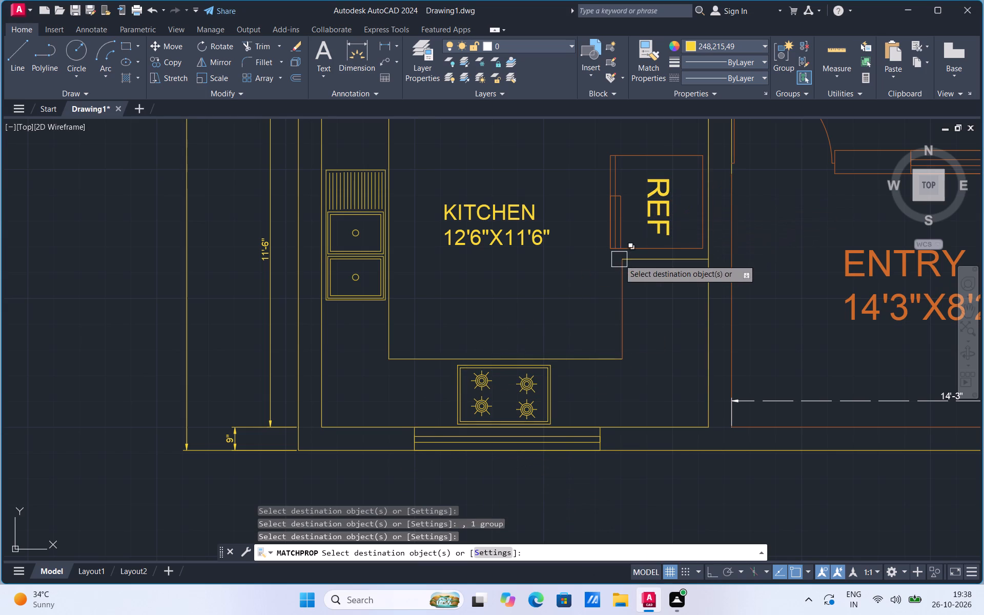
{"action": "left_click", "coordinate": [626, 249]}
{"action": "left_click", "coordinate": [626, 263]}
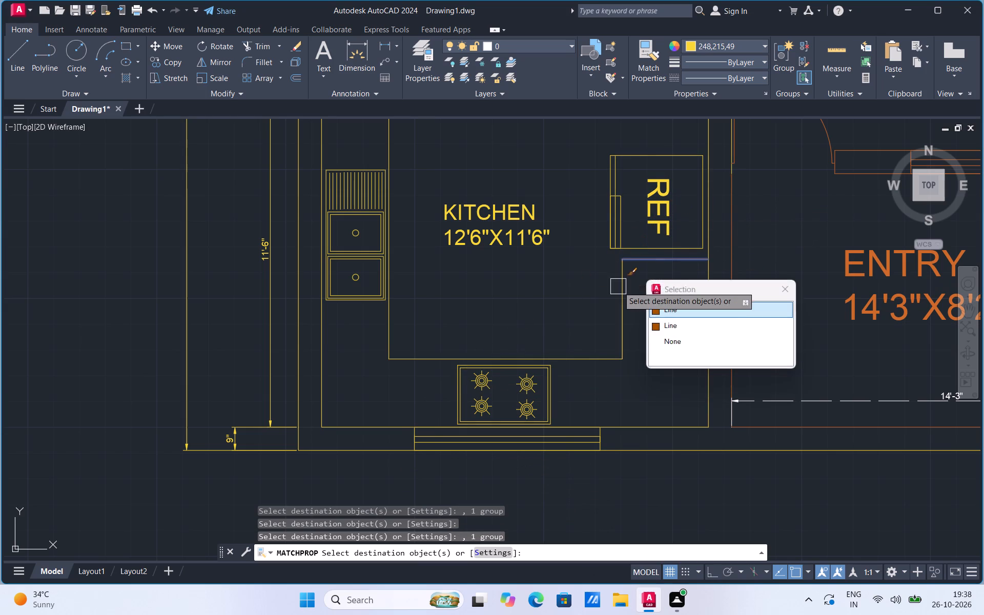
{"action": "left_click", "coordinate": [618, 287]}
Match the yellow properties onto the short wall-end lines beside the utility door.
{"action": "scroll", "coordinate": [502, 439], "scroll_direction": "down", "scroll_amount": 2}
{"action": "scroll", "coordinate": [614, 238], "scroll_direction": "up", "scroll_amount": 1}
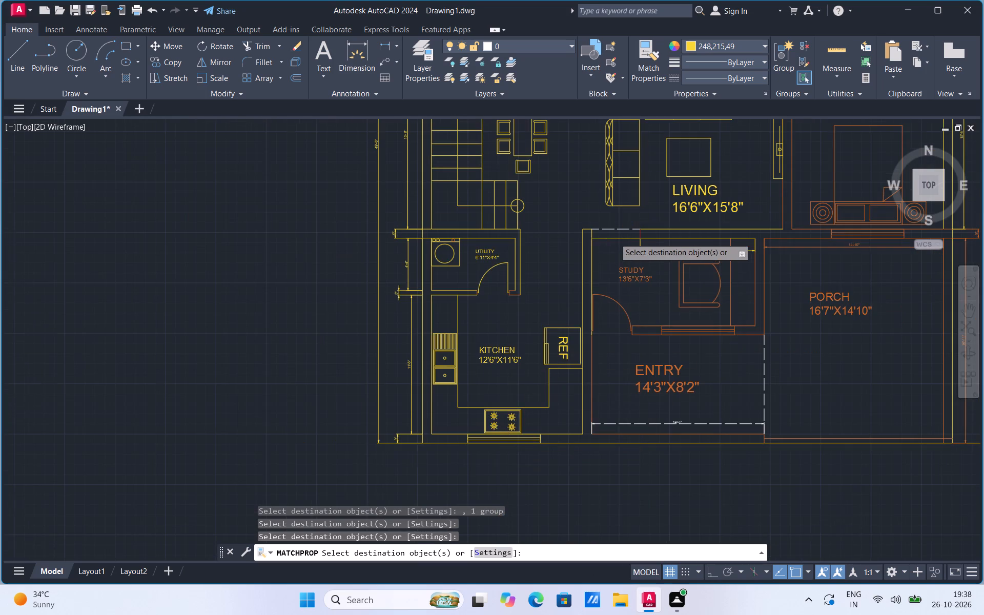
{"action": "scroll", "coordinate": [467, 323], "scroll_direction": "up", "scroll_amount": 3}
{"action": "left_click", "coordinate": [392, 313]}
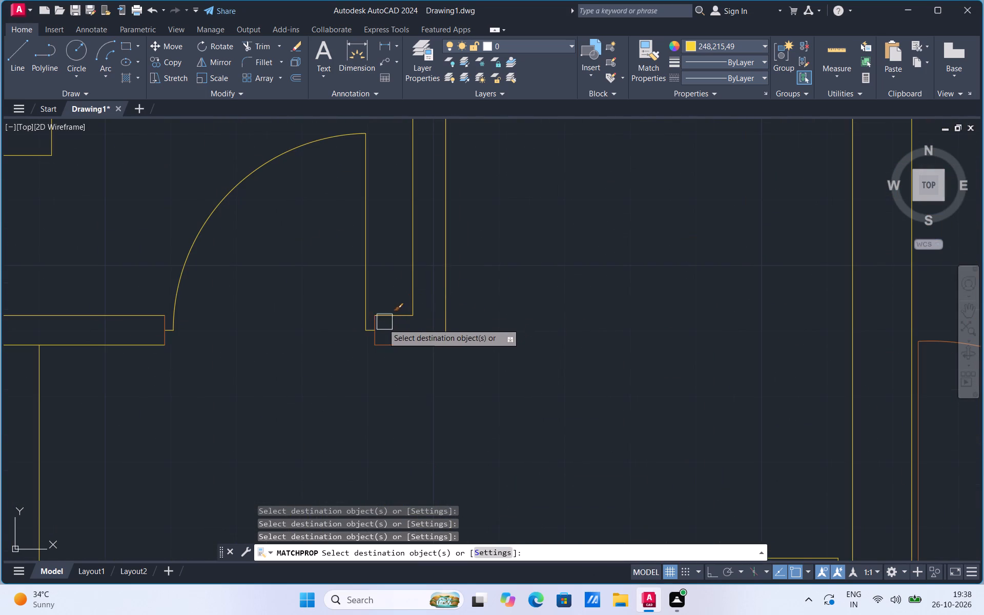
{"action": "left_click", "coordinate": [373, 339]}
{"action": "left_click", "coordinate": [381, 344]}
{"action": "left_click", "coordinate": [396, 339]}
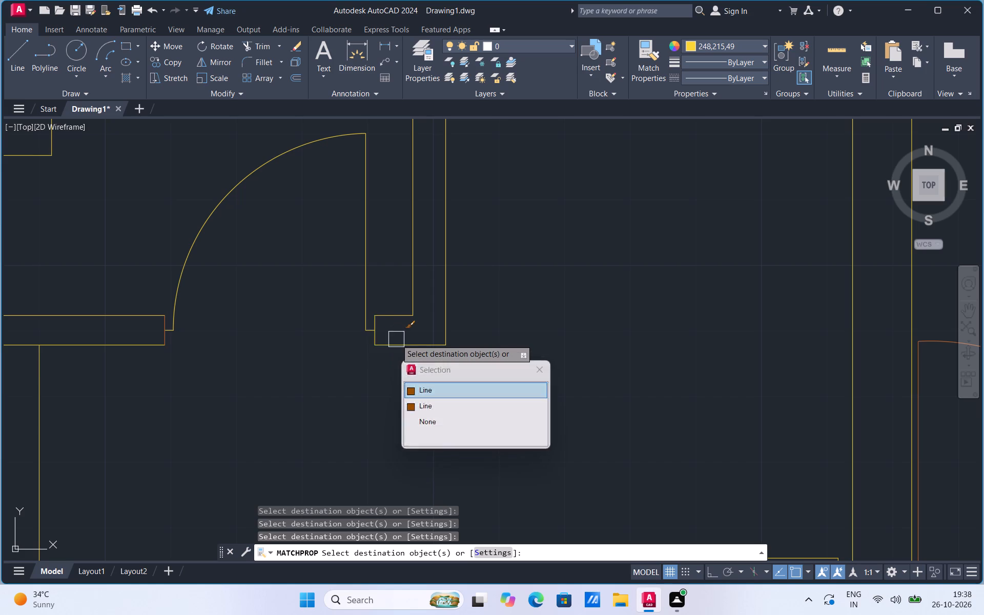
Match the yellow properties onto the study door, the STUDY label, the wall lines below the study and the entry's kitchen-side wall.
{"action": "scroll", "coordinate": [396, 339], "scroll_direction": "down", "scroll_amount": 3}
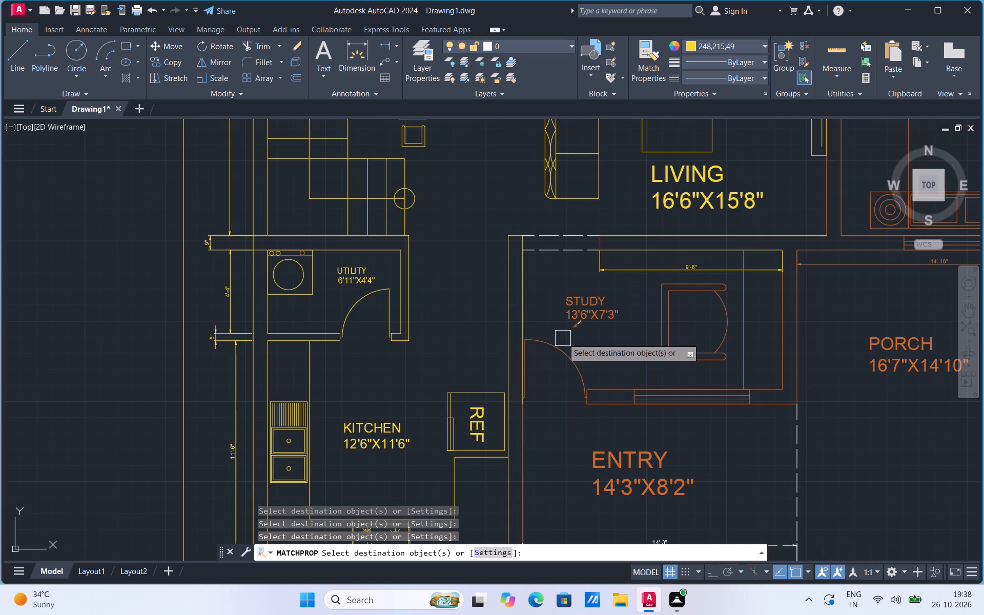
{"action": "left_click", "coordinate": [561, 350]}
{"action": "left_click", "coordinate": [590, 314]}
{"action": "left_click", "coordinate": [602, 387]}
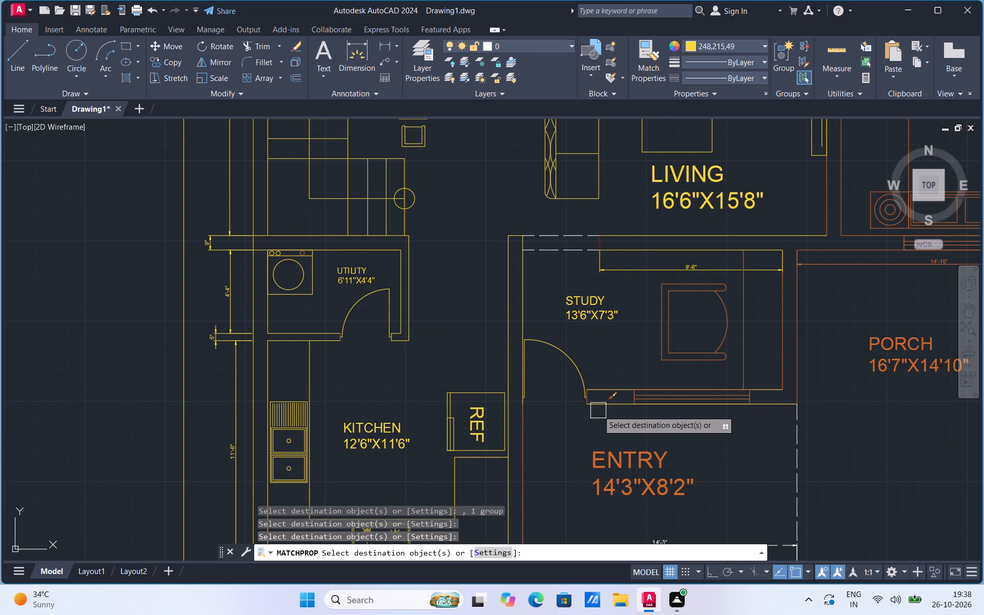
{"action": "left_click", "coordinate": [600, 409]}
{"action": "left_click", "coordinate": [526, 445]}
Match the yellow properties onto the entry's bottom wall line and the ENTRY 14'3"X8'2" label.
{"action": "scroll", "coordinate": [551, 278], "scroll_direction": "down", "scroll_amount": 1}
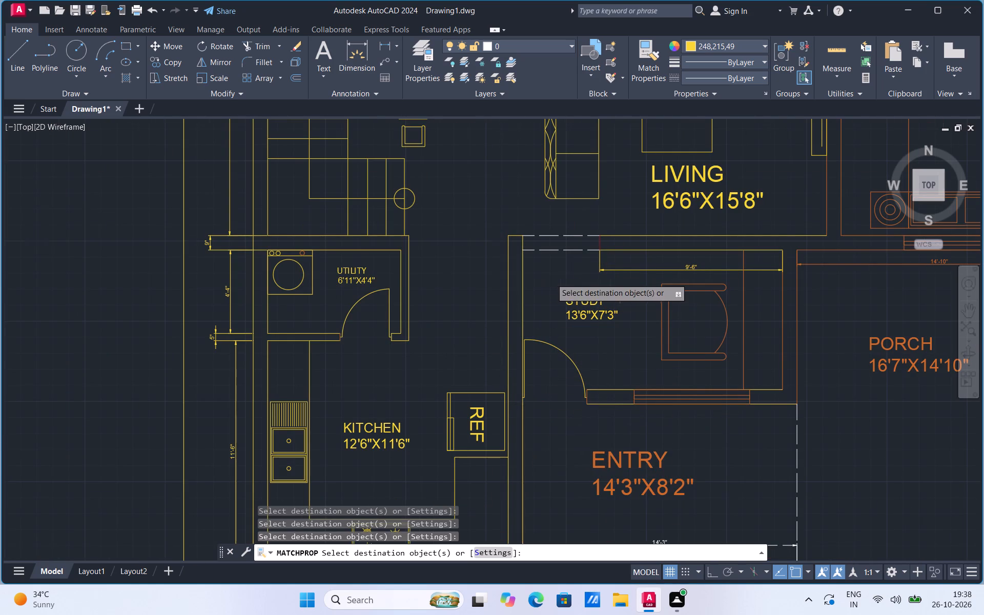
{"action": "scroll", "coordinate": [551, 278], "scroll_direction": "down", "scroll_amount": 1}
{"action": "scroll", "coordinate": [554, 375], "scroll_direction": "up", "scroll_amount": 2}
{"action": "left_click", "coordinate": [553, 407]}
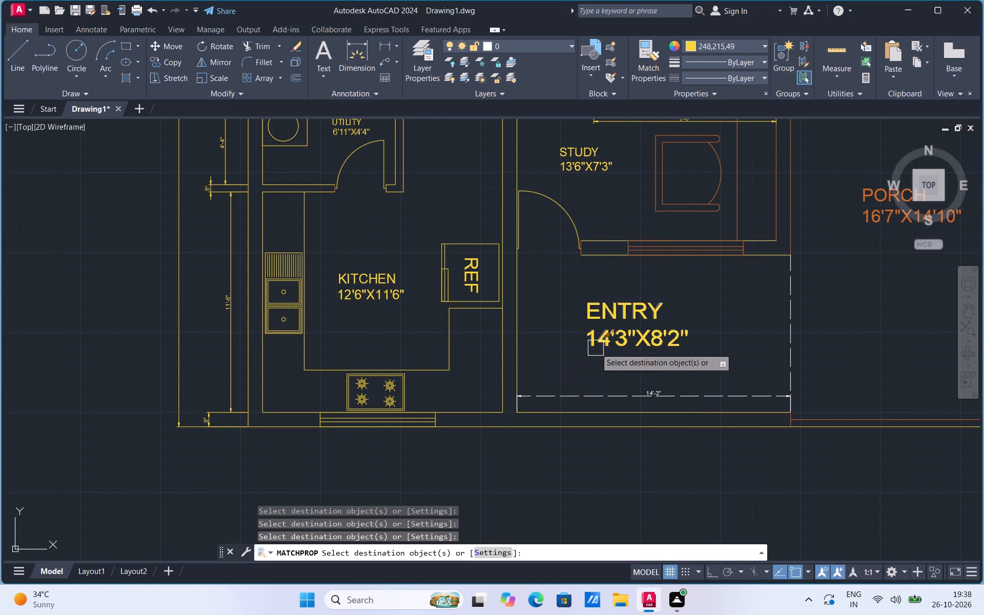
{"action": "left_click", "coordinate": [596, 348]}
Remove the white dashed 14'-3" dimension from the entry with the Trim command.
{"action": "scroll", "coordinate": [558, 476], "scroll_direction": "down", "scroll_amount": 2}
{"action": "scroll", "coordinate": [588, 448], "scroll_direction": "up", "scroll_amount": 2}
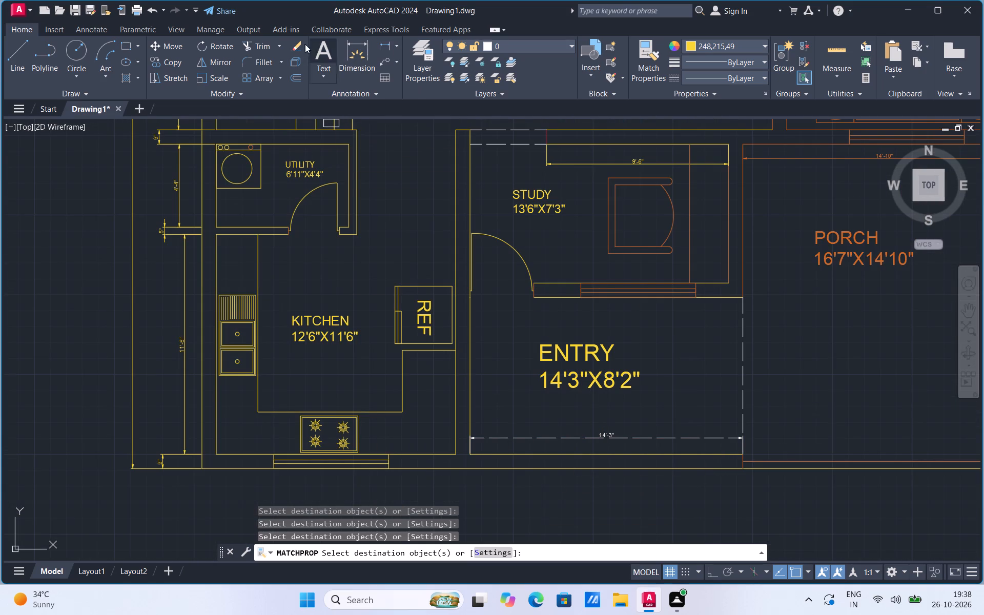
{"action": "left_click", "coordinate": [262, 47]}
{"action": "left_click", "coordinate": [602, 436]}
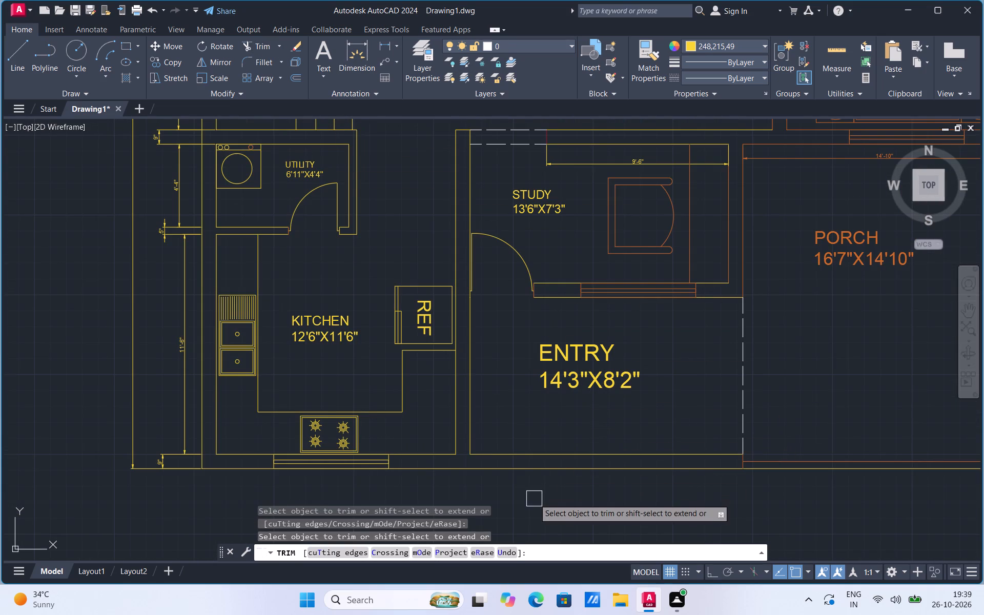
{"action": "scroll", "coordinate": [534, 499], "scroll_direction": "down", "scroll_amount": 1}
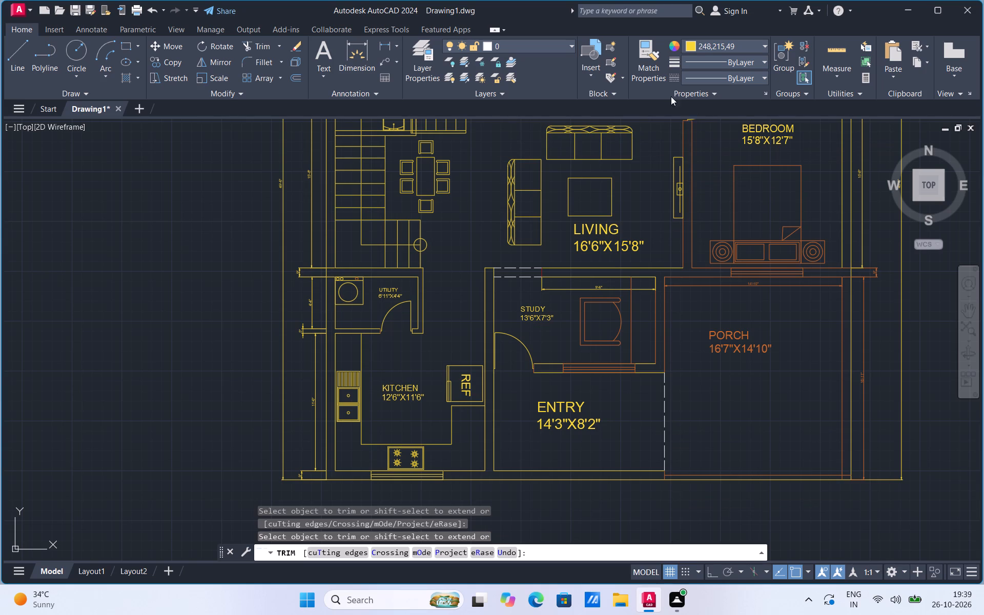
{"action": "left_click", "coordinate": [658, 82]}
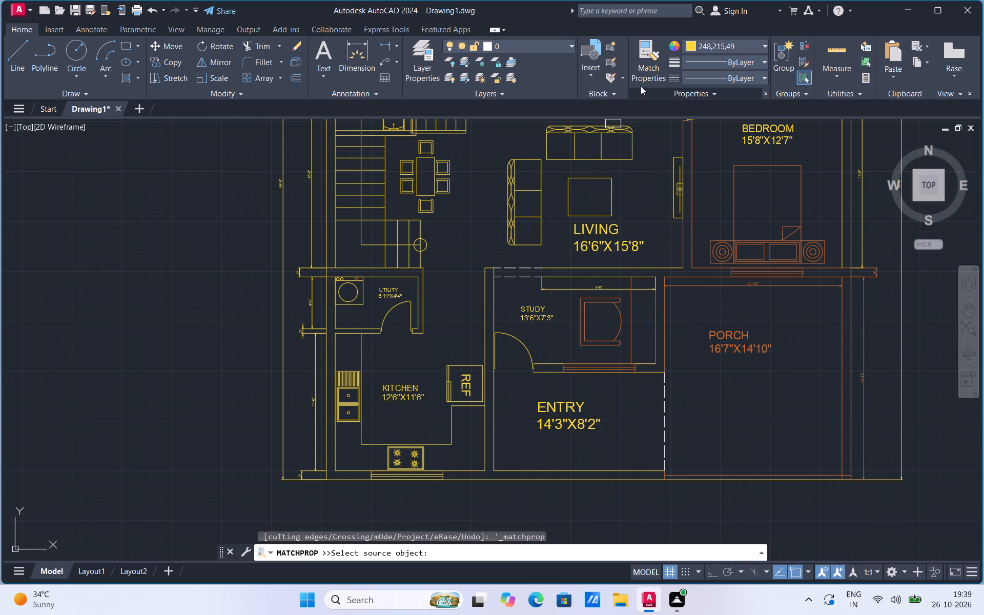
{"action": "key", "text": "Escape"}
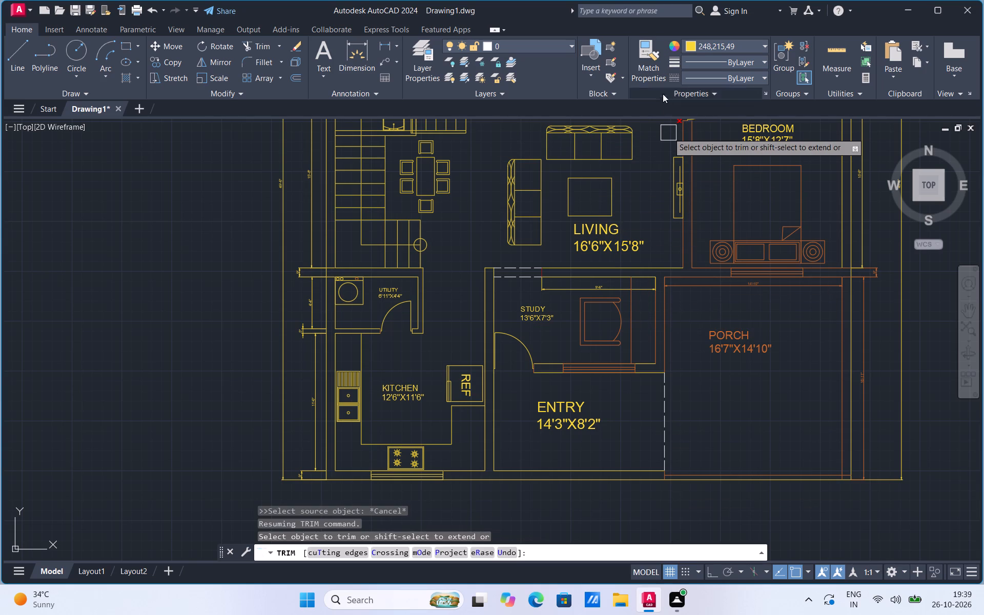
{"action": "key", "text": "Escape"}
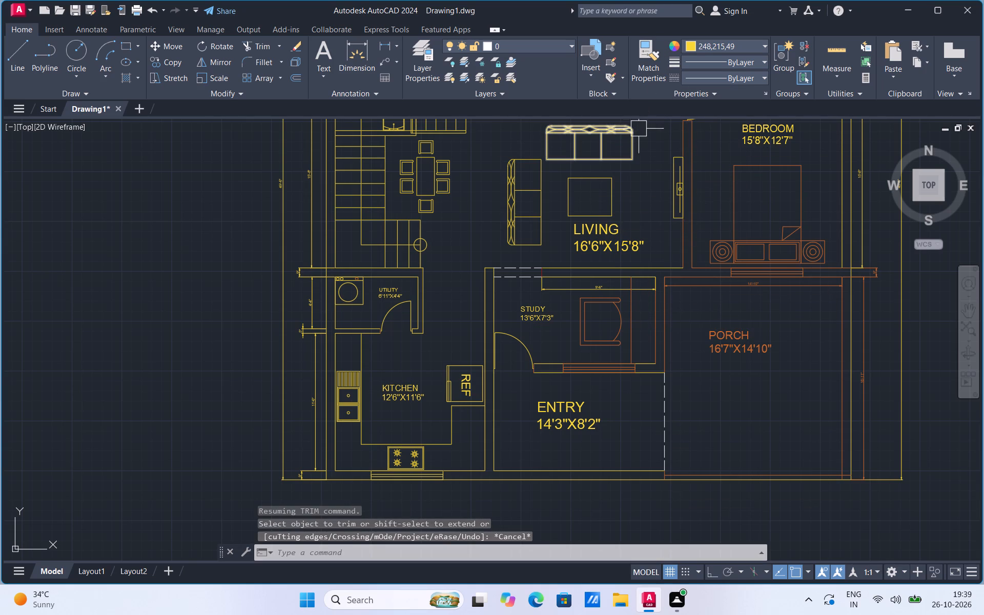
Match the yellow properties onto the study's desk edge, chair arc, window and side wall, and the porch's study-side wall line.
{"action": "left_click", "coordinate": [645, 68]}
{"action": "left_click", "coordinate": [622, 156]}
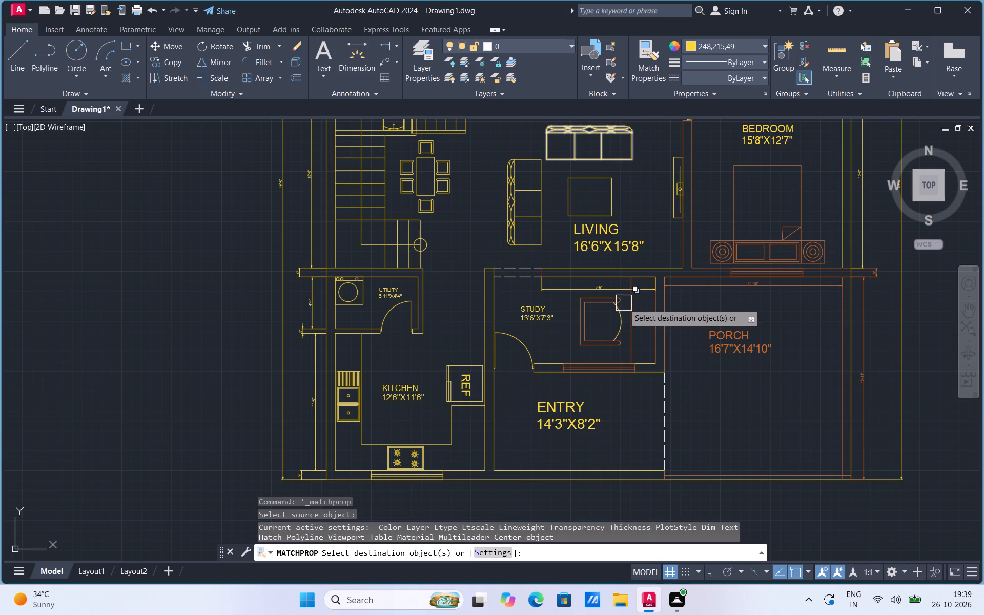
{"action": "left_click", "coordinate": [637, 321]}
{"action": "left_click", "coordinate": [619, 331]}
{"action": "scroll", "coordinate": [611, 340], "scroll_direction": "up", "scroll_amount": 1}
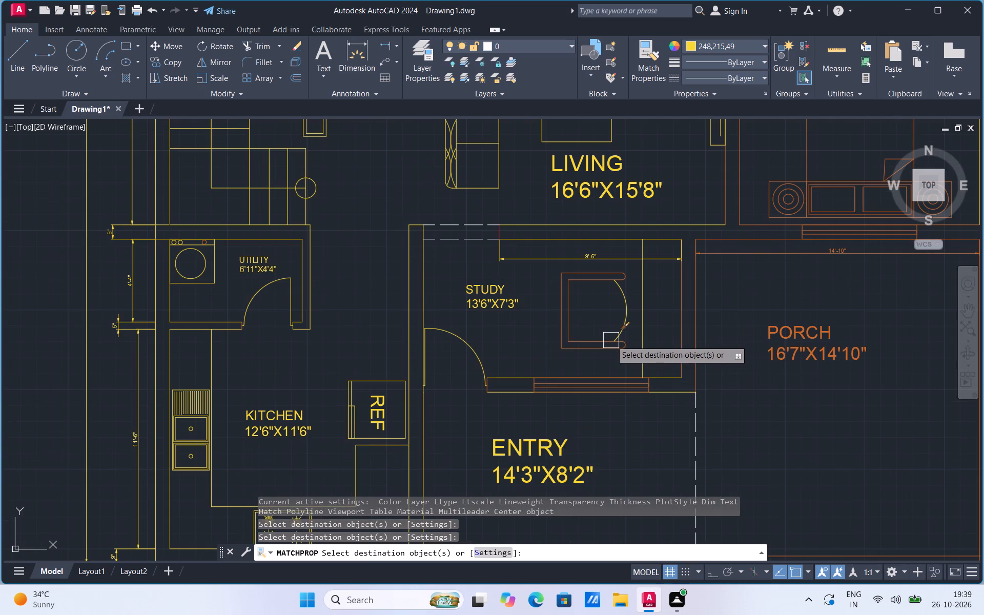
{"action": "left_click", "coordinate": [589, 389]}
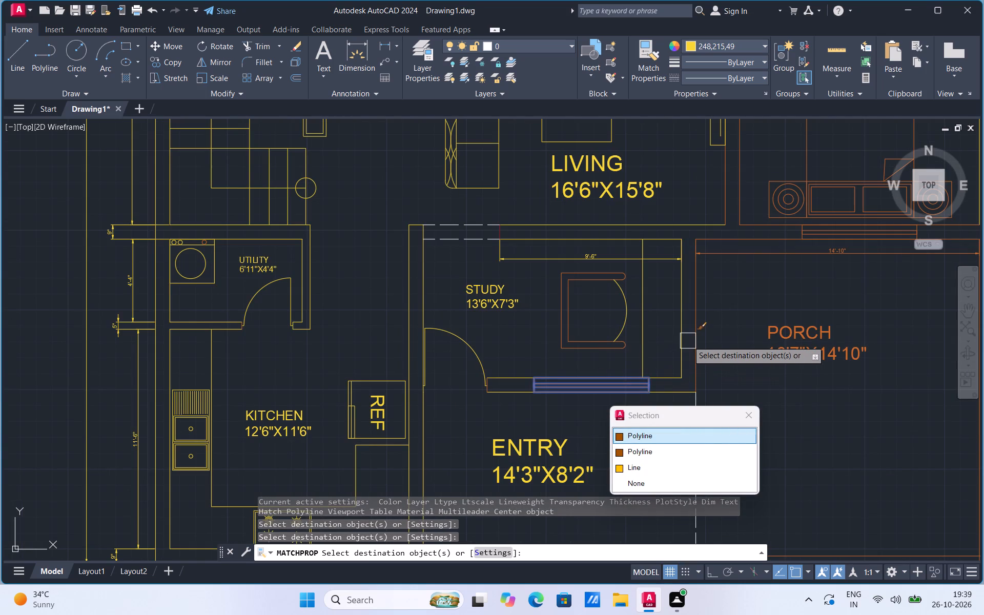
{"action": "left_click", "coordinate": [684, 344]}
{"action": "left_click", "coordinate": [701, 326]}
Match the yellow properties onto the lower bedroom's wall lines and bed set, the porch's upper wall line, 14'-10" dimension and PORCH label.
{"action": "left_click", "coordinate": [727, 261]}
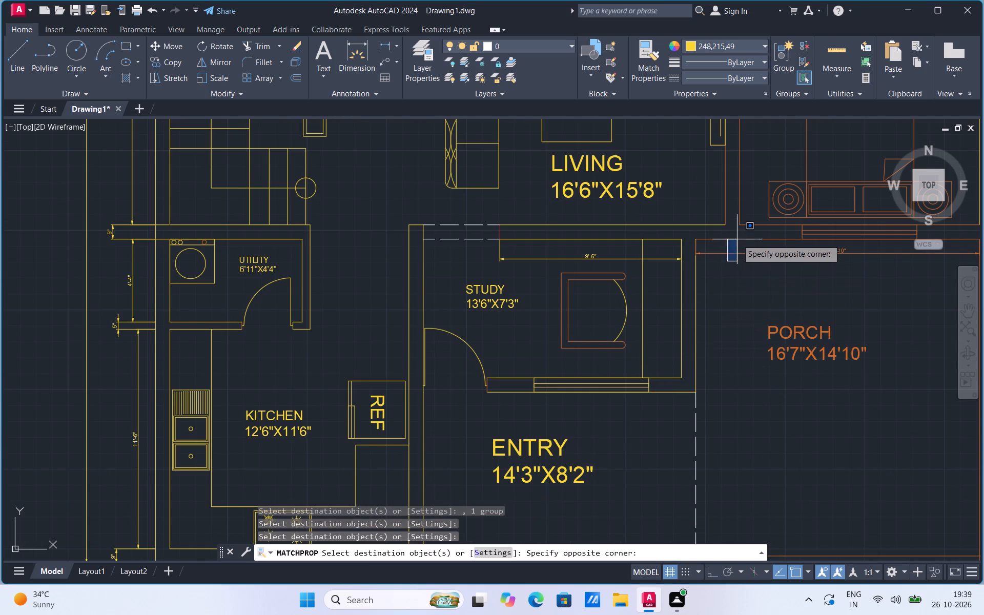
{"action": "left_click", "coordinate": [737, 239]}
{"action": "left_click", "coordinate": [737, 239]}
{"action": "left_click", "coordinate": [740, 202]}
{"action": "left_click", "coordinate": [725, 193]}
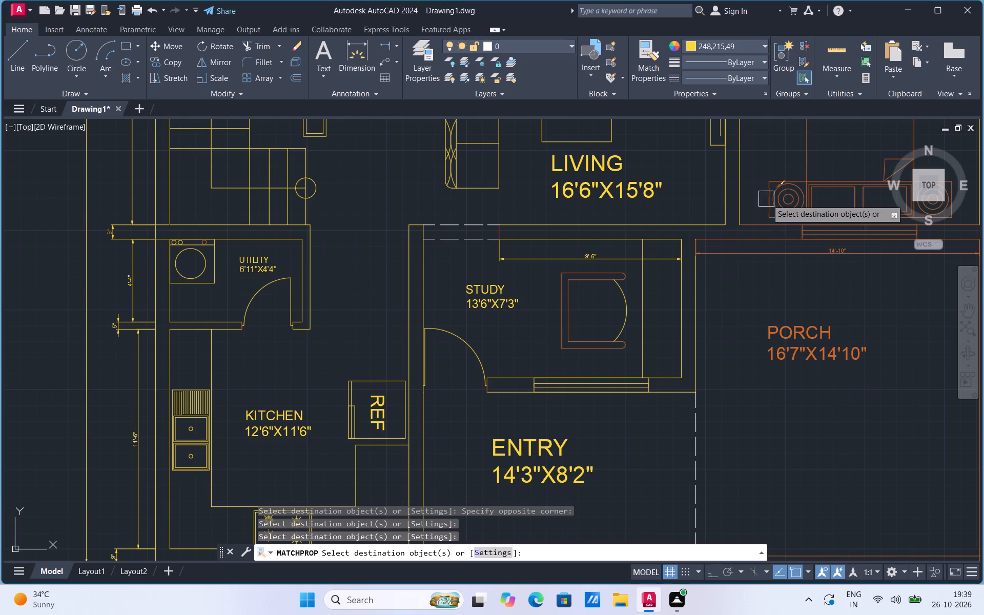
{"action": "left_click", "coordinate": [771, 201]}
{"action": "left_click", "coordinate": [758, 224]}
{"action": "left_click", "coordinate": [743, 242]}
{"action": "left_click", "coordinate": [734, 253]}
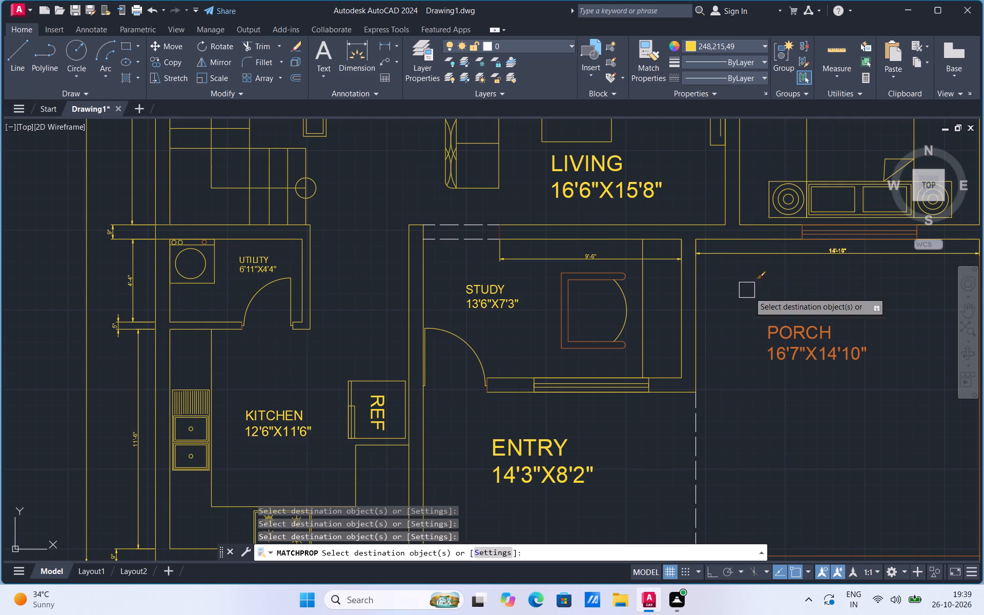
{"action": "left_click", "coordinate": [788, 365]}
Match the yellow properties onto the study chair's remaining outlines and rounded arm ends, and the short wall end beside the dashed opening.
{"action": "scroll", "coordinate": [603, 280], "scroll_direction": "up", "scroll_amount": 3}
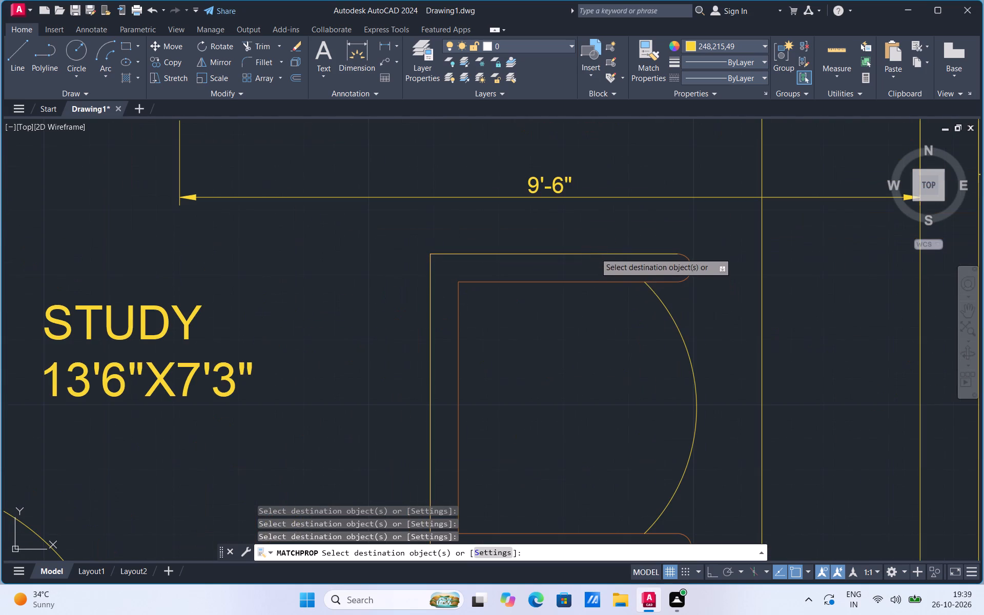
{"action": "left_click", "coordinate": [595, 253]}
{"action": "left_click", "coordinate": [584, 276]}
{"action": "left_click", "coordinate": [690, 272]}
{"action": "scroll", "coordinate": [579, 301], "scroll_direction": "down", "scroll_amount": 2}
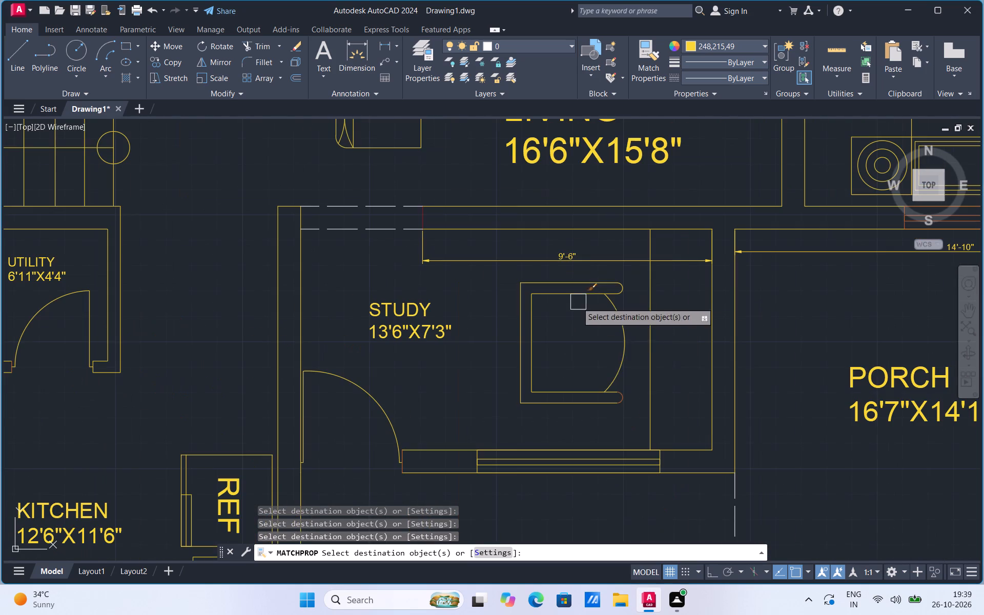
{"action": "left_click", "coordinate": [628, 401]}
{"action": "scroll", "coordinate": [536, 395], "scroll_direction": "down", "scroll_amount": 1}
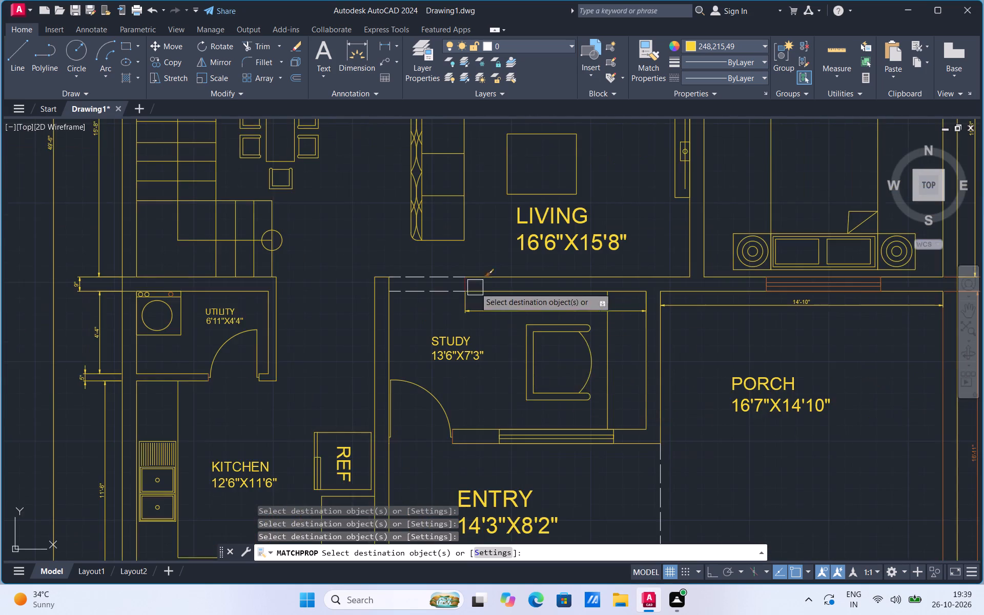
{"action": "scroll", "coordinate": [475, 287], "scroll_direction": "up", "scroll_amount": 3}
{"action": "left_click", "coordinate": [438, 271]}
Match the yellow properties onto the window between bedroom and porch, the 9" wall dimension, and the porch's outer vertical dimension and wall line.
{"action": "scroll", "coordinate": [528, 353], "scroll_direction": "down", "scroll_amount": 4}
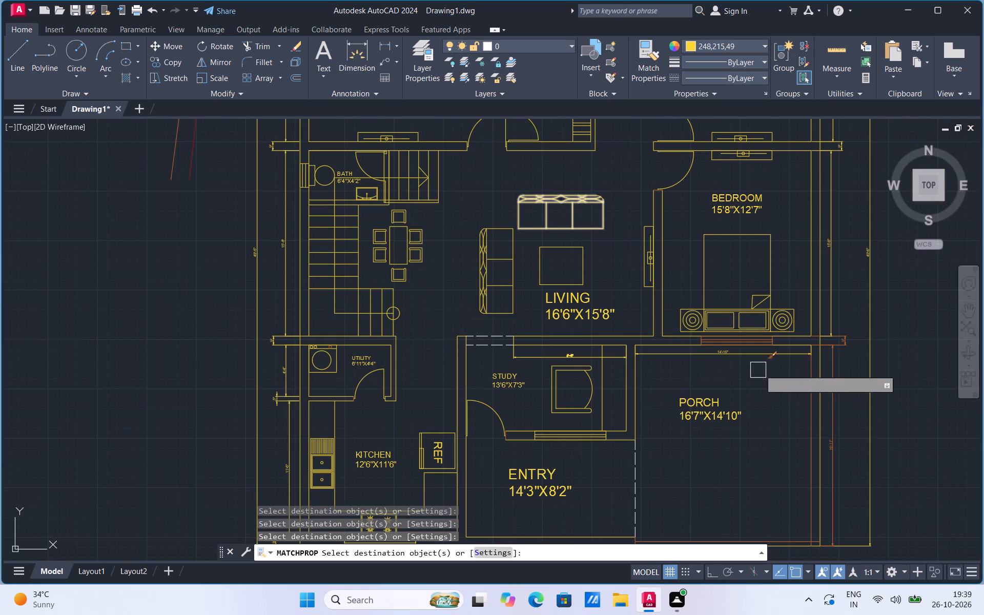
{"action": "scroll", "coordinate": [784, 316], "scroll_direction": "up", "scroll_amount": 3}
{"action": "left_click", "coordinate": [705, 404]}
{"action": "scroll", "coordinate": [572, 358], "scroll_direction": "down", "scroll_amount": 2}
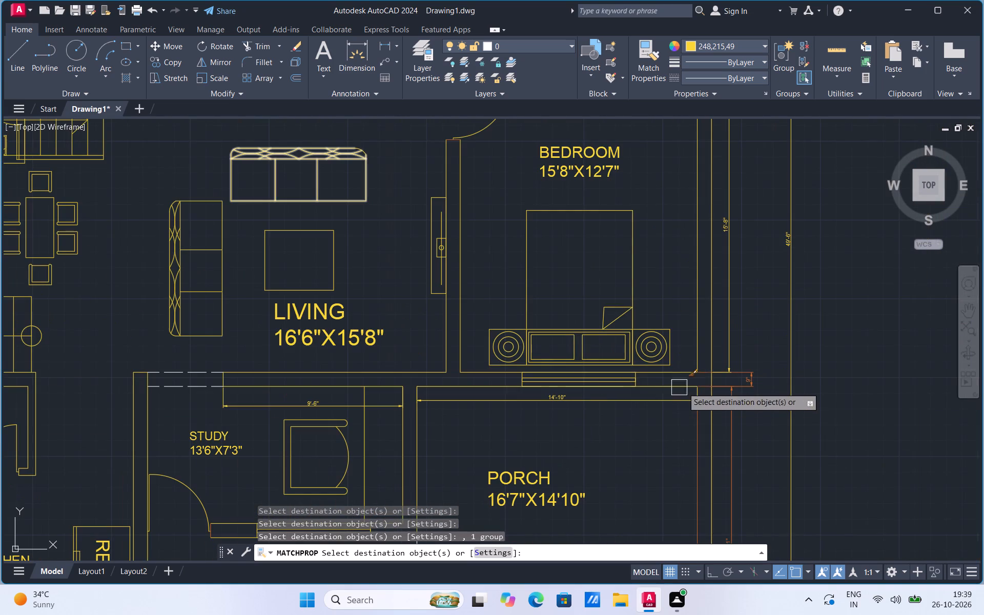
{"action": "left_click", "coordinate": [746, 381]}
{"action": "left_click", "coordinate": [729, 416]}
{"action": "left_click", "coordinate": [698, 433]}
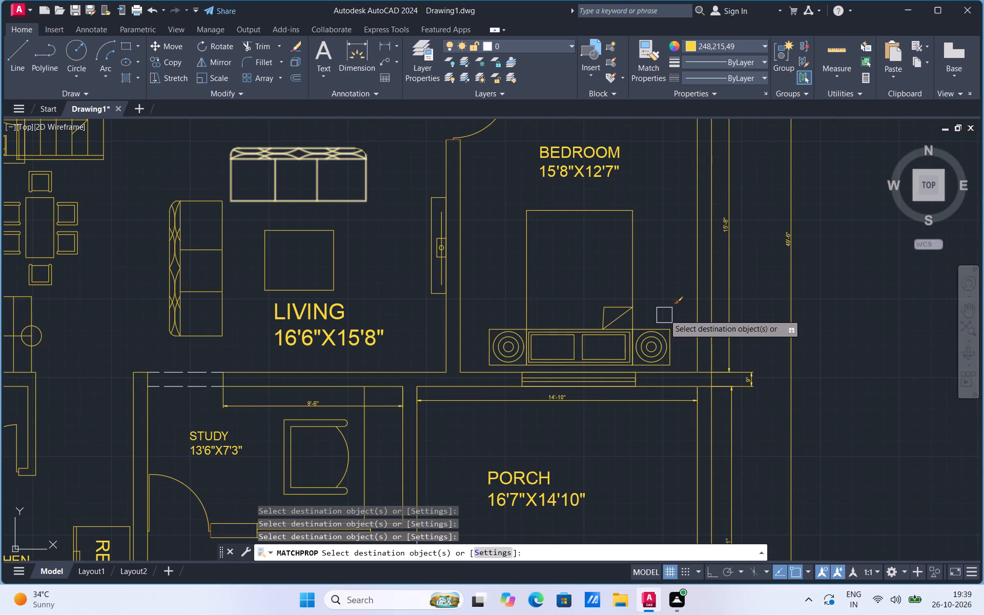
Match the yellow properties onto the porch's bottom line and the short line joining it to the entry's bottom wall.
{"action": "scroll", "coordinate": [664, 314], "scroll_direction": "down", "scroll_amount": 2}
{"action": "scroll", "coordinate": [638, 467], "scroll_direction": "up", "scroll_amount": 1}
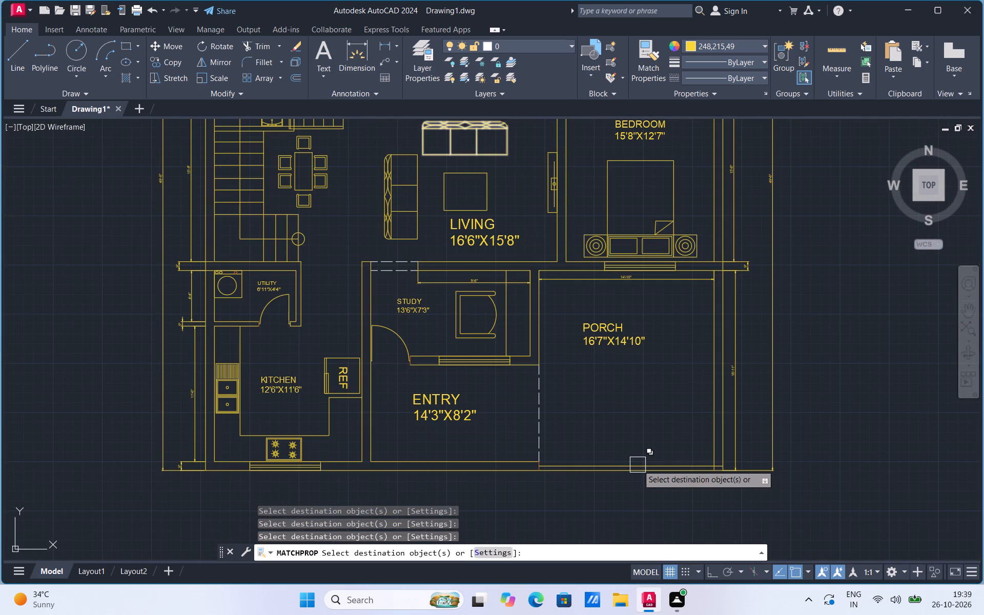
{"action": "left_click", "coordinate": [638, 463]}
{"action": "scroll", "coordinate": [539, 475], "scroll_direction": "up", "scroll_amount": 4}
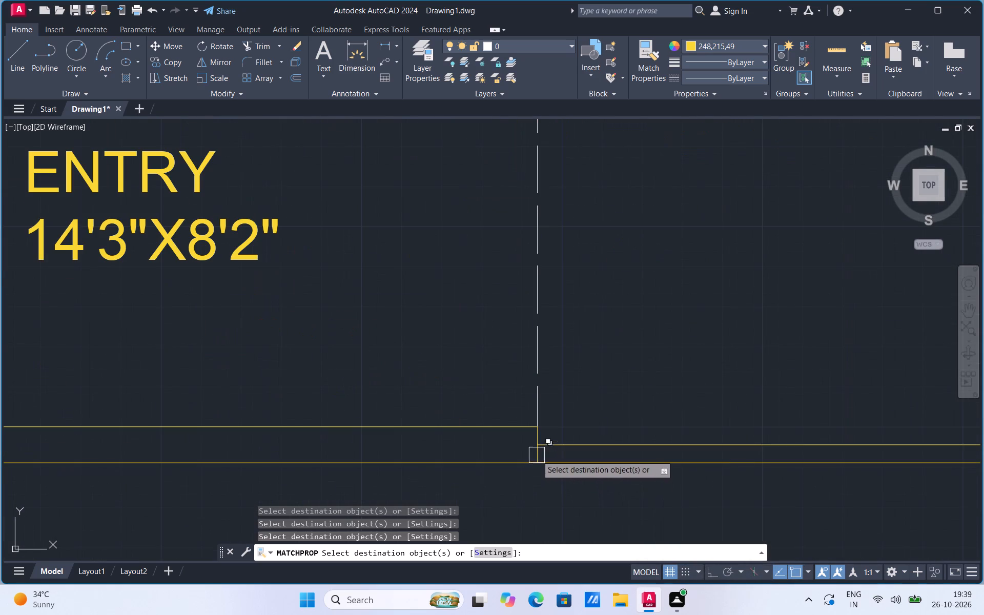
{"action": "left_click", "coordinate": [535, 449]}
{"action": "scroll", "coordinate": [539, 438], "scroll_direction": "up", "scroll_amount": 2}
{"action": "left_click", "coordinate": [539, 436]}
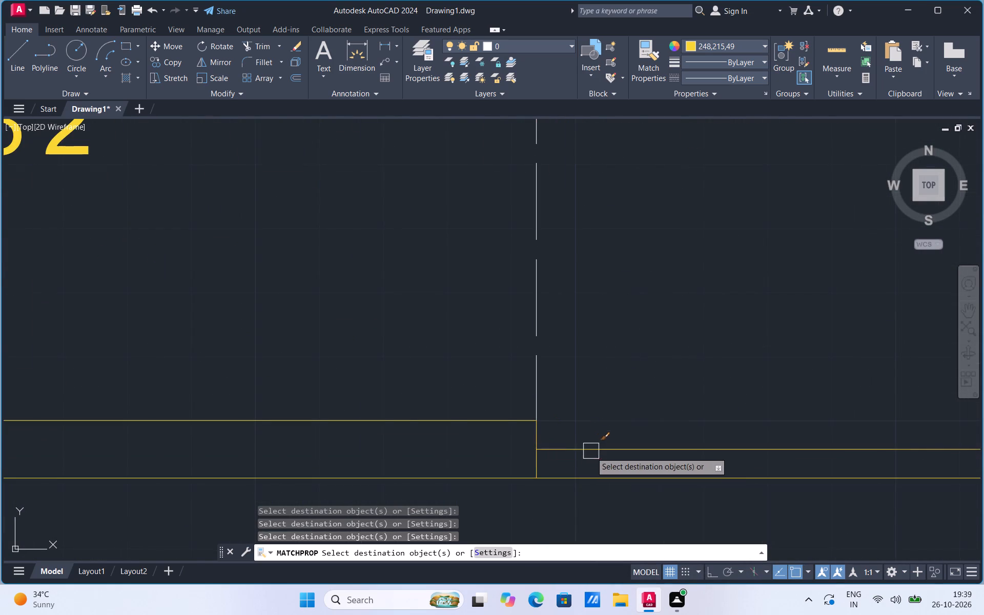
Set the current object colour to Red and end the yellow property matching.
{"action": "scroll", "coordinate": [591, 457], "scroll_direction": "down", "scroll_amount": 7}
{"action": "scroll", "coordinate": [475, 299], "scroll_direction": "up", "scroll_amount": 2}
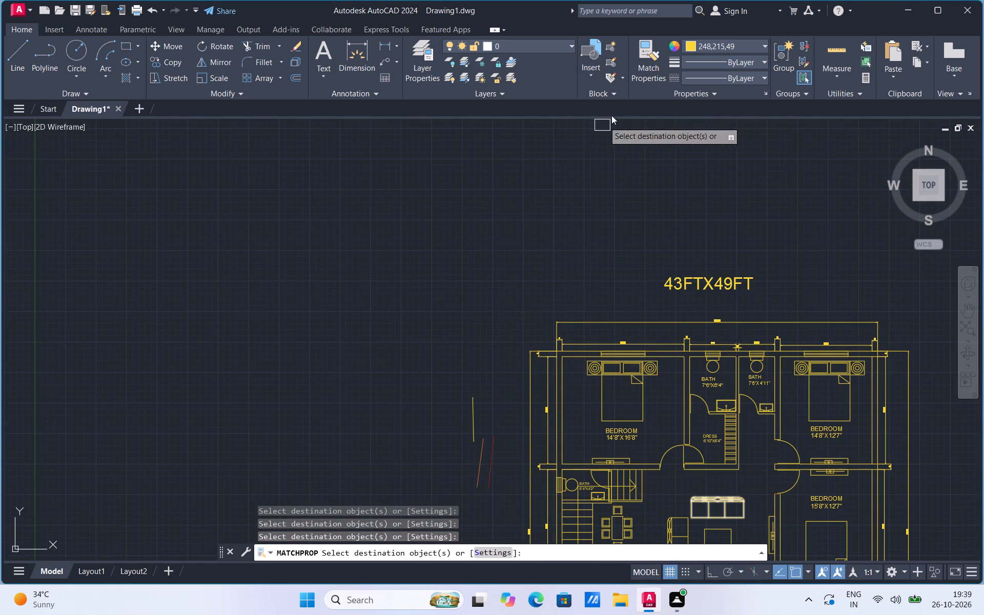
{"action": "left_click", "coordinate": [688, 48]}
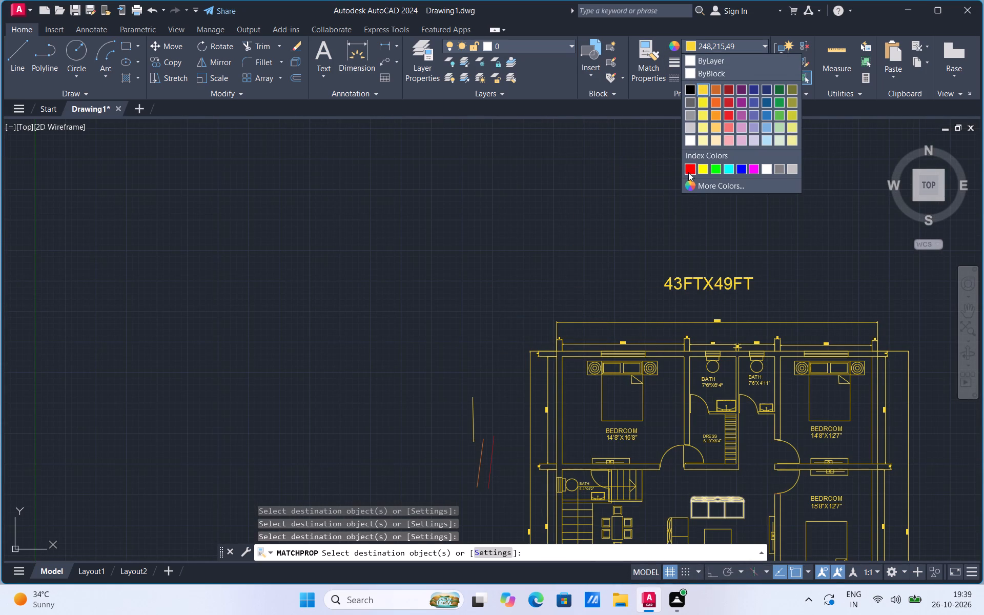
{"action": "left_click", "coordinate": [688, 172]}
{"action": "key", "text": "Escape"}
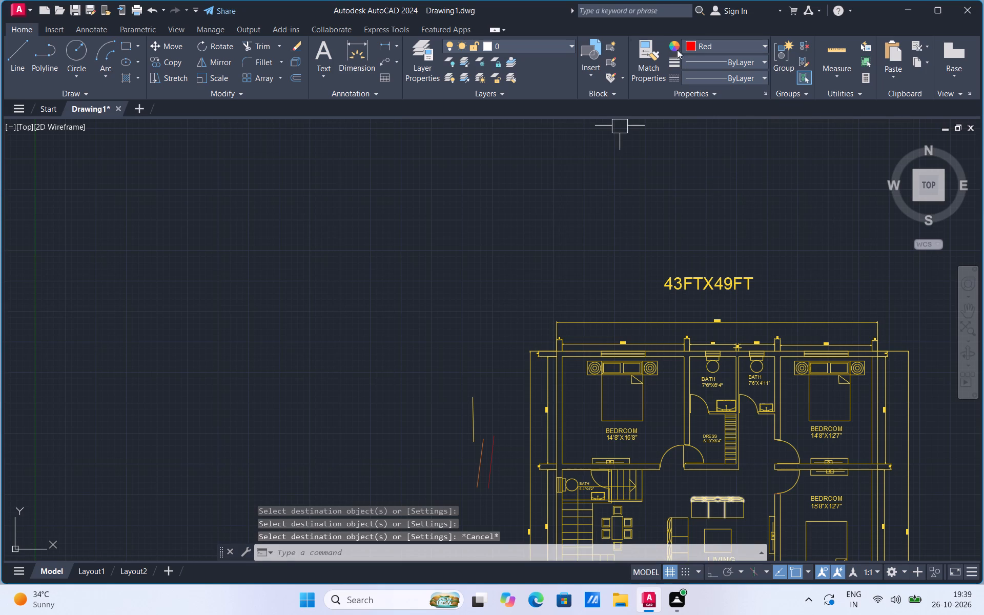
Match the dark red sample line's properties onto the overall top dimension and the 43FTX49FT title.
{"action": "left_click", "coordinate": [649, 57]}
{"action": "left_click", "coordinate": [497, 463]}
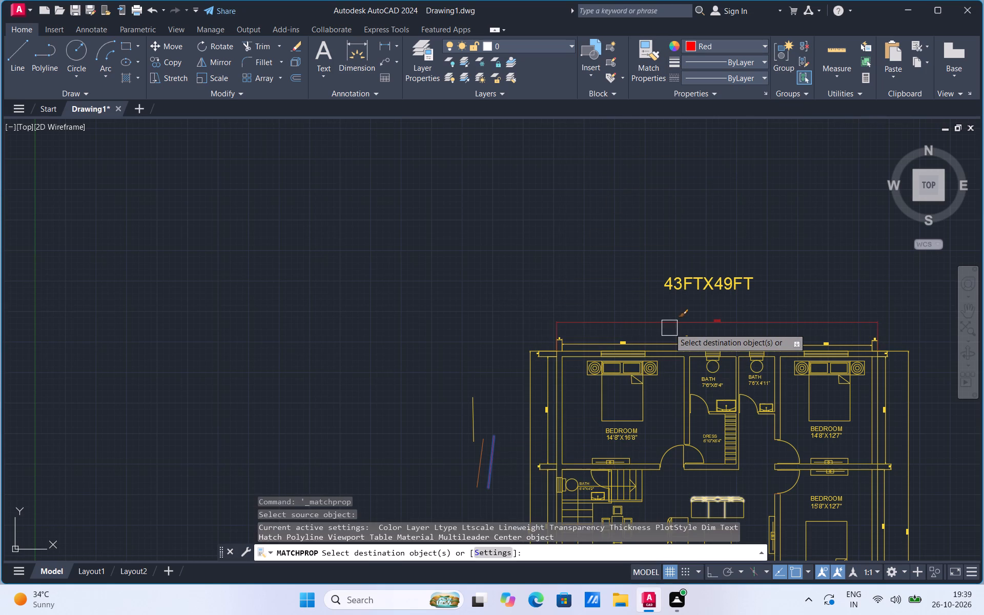
{"action": "left_click", "coordinate": [669, 328]}
{"action": "scroll", "coordinate": [429, 281], "scroll_direction": "down", "scroll_amount": 2}
{"action": "scroll", "coordinate": [557, 283], "scroll_direction": "up", "scroll_amount": 2}
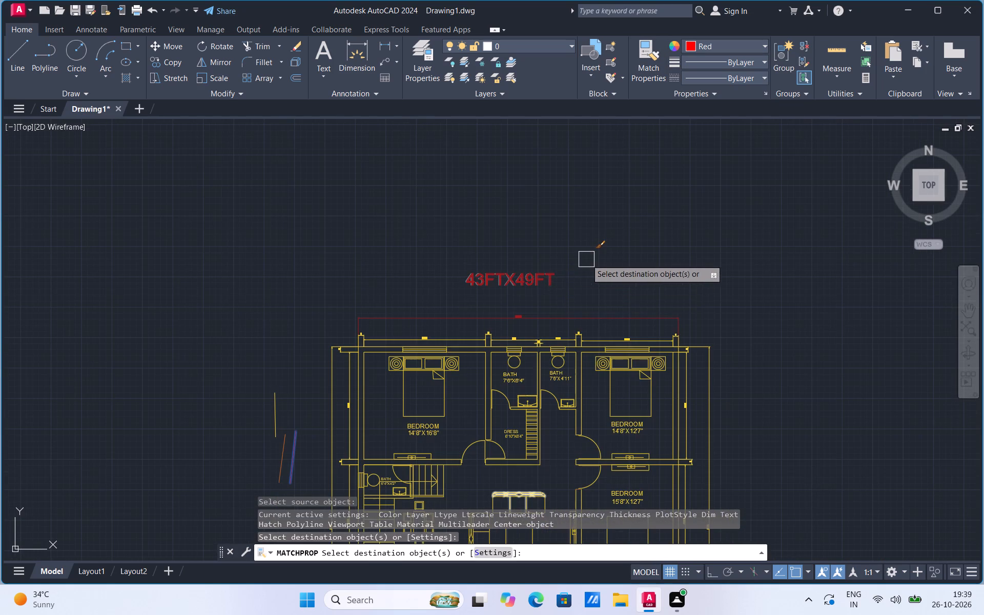
{"action": "scroll", "coordinate": [572, 235], "scroll_direction": "down", "scroll_amount": 1}
{"action": "scroll", "coordinate": [570, 272], "scroll_direction": "up", "scroll_amount": 2}
{"action": "scroll", "coordinate": [587, 225], "scroll_direction": "down", "scroll_amount": 2}
{"action": "scroll", "coordinate": [570, 284], "scroll_direction": "up", "scroll_amount": 3}
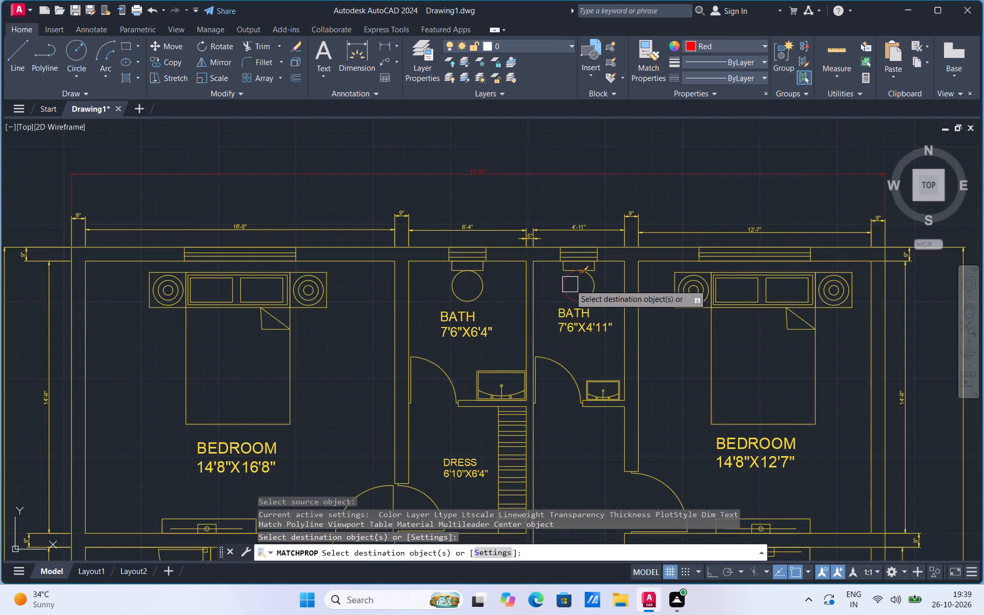
{"action": "scroll", "coordinate": [570, 284], "scroll_direction": "down", "scroll_amount": 1}
{"action": "left_click", "coordinate": [520, 158]}
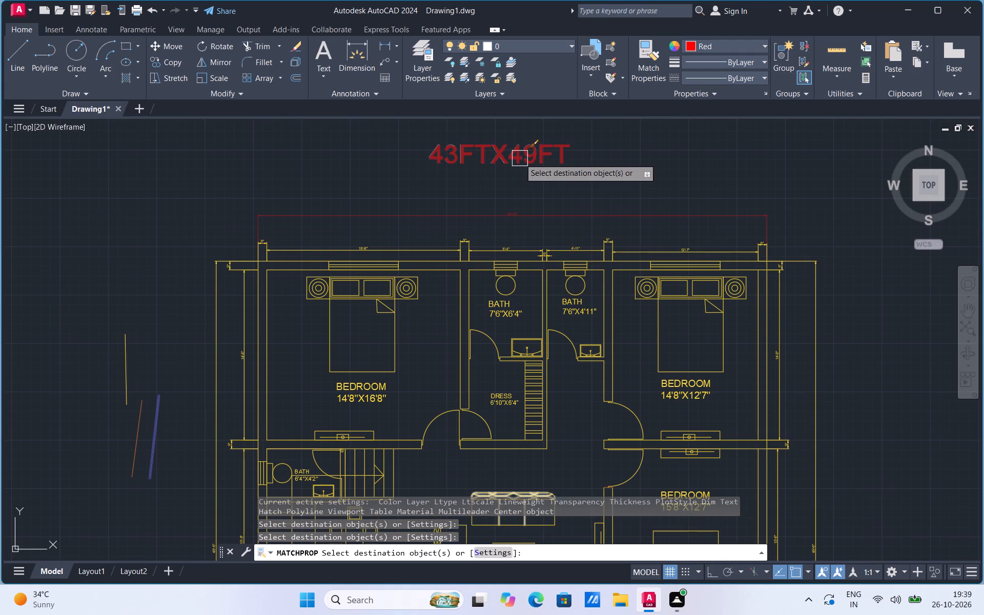
Match the red properties onto the top row's 16'-8", 6'-4", 4'-11" and 12'-7" dimensions and the 9" interior wall dimensions.
{"action": "left_click", "coordinate": [417, 247]}
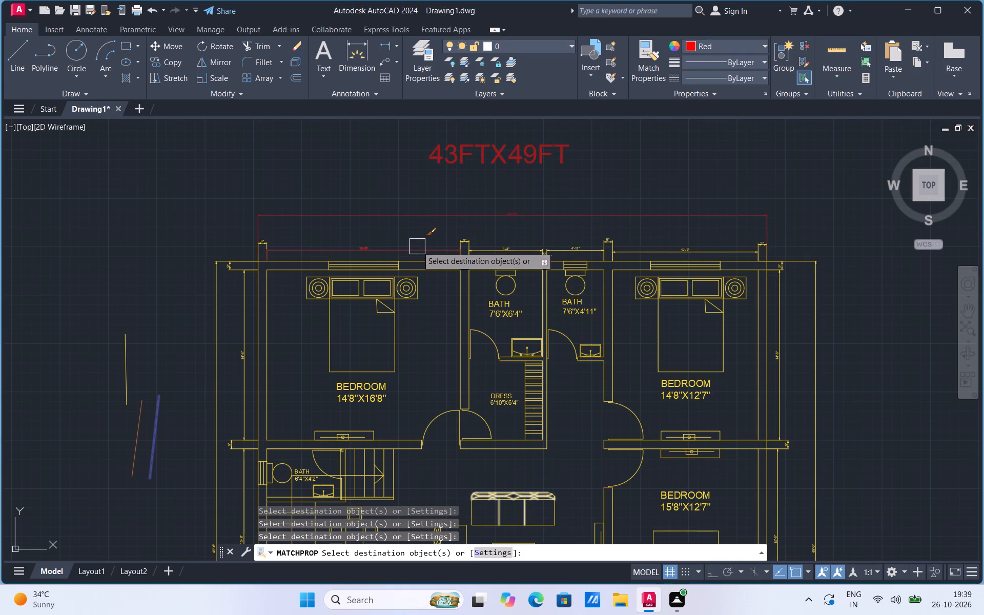
{"action": "left_click_drag", "start_coordinate": [462, 237], "coordinate": [491, 244]}
{"action": "left_click_drag", "start_coordinate": [491, 244], "coordinate": [562, 243]}
{"action": "left_click_drag", "start_coordinate": [562, 243], "coordinate": [602, 240]}
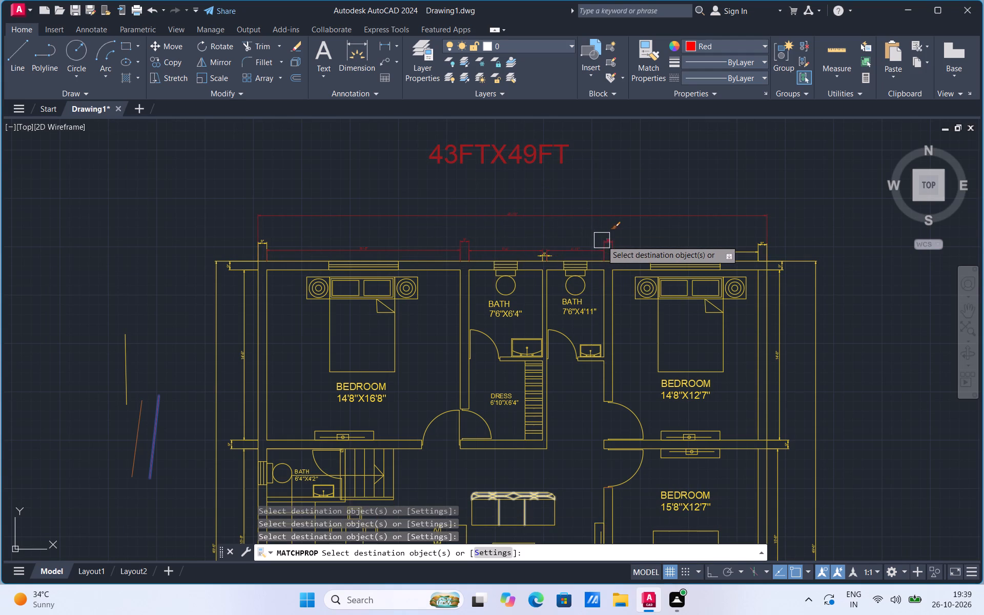
{"action": "left_click_drag", "start_coordinate": [602, 240], "coordinate": [603, 240]}
{"action": "left_click", "coordinate": [603, 240]}
{"action": "left_click_drag", "start_coordinate": [625, 247], "coordinate": [557, 251]}
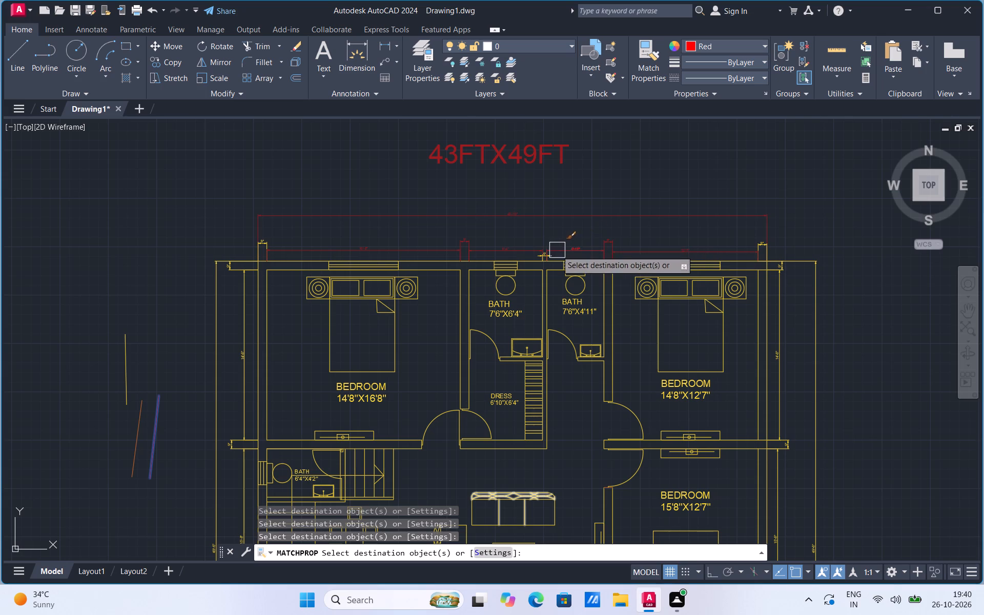
{"action": "left_click_drag", "start_coordinate": [557, 251], "coordinate": [541, 244]}
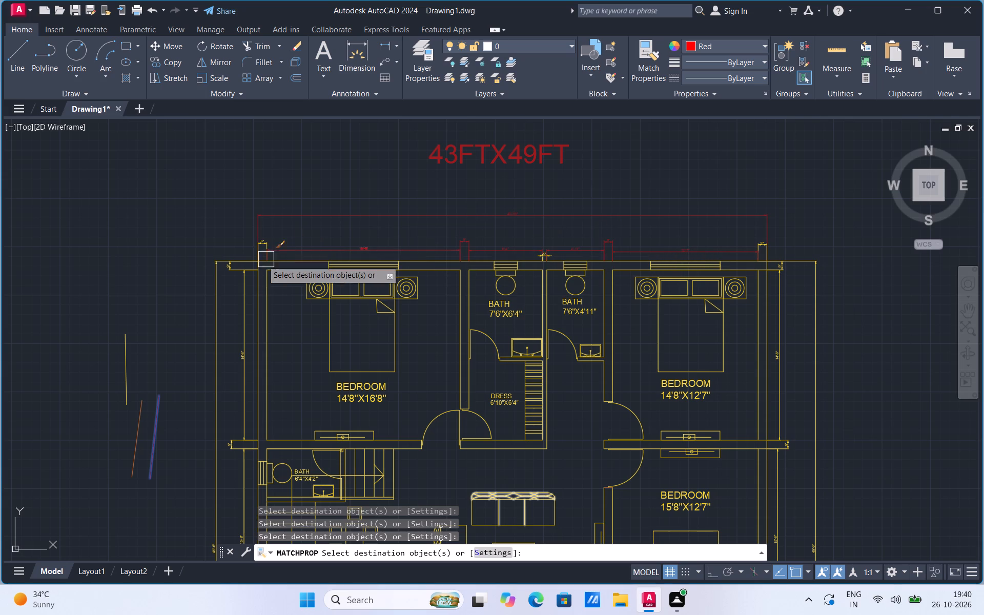
Match the red properties onto the upper-left side's overall, 9" and 14'-8" dimensions, plus both 9" dimensions at the plan's top corners.
{"action": "left_click_drag", "start_coordinate": [218, 269], "coordinate": [224, 270]}
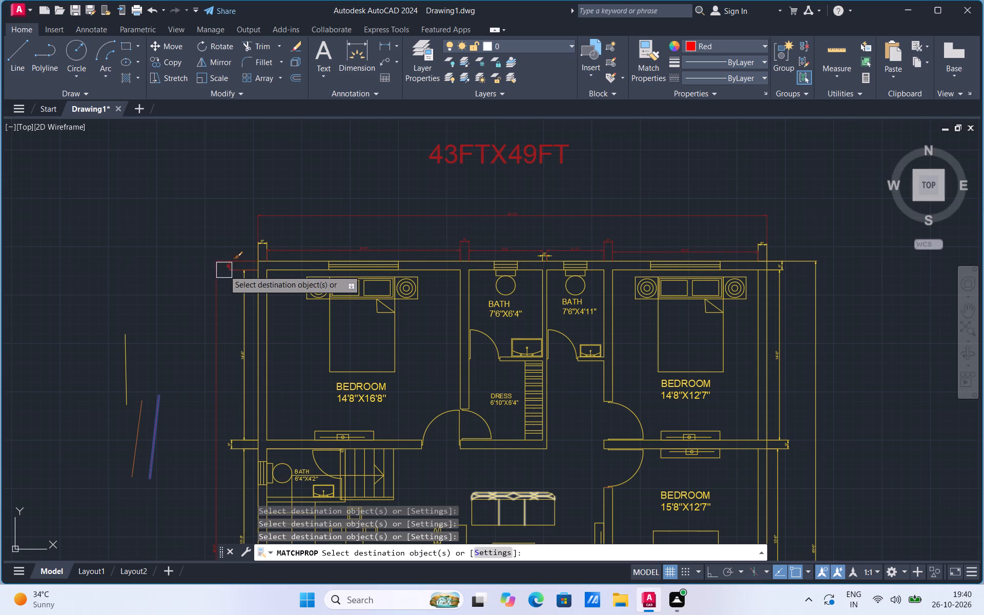
{"action": "left_click_drag", "start_coordinate": [224, 270], "coordinate": [226, 271]}
{"action": "left_click_drag", "start_coordinate": [226, 271], "coordinate": [245, 299]}
{"action": "left_click_drag", "start_coordinate": [245, 299], "coordinate": [236, 433]}
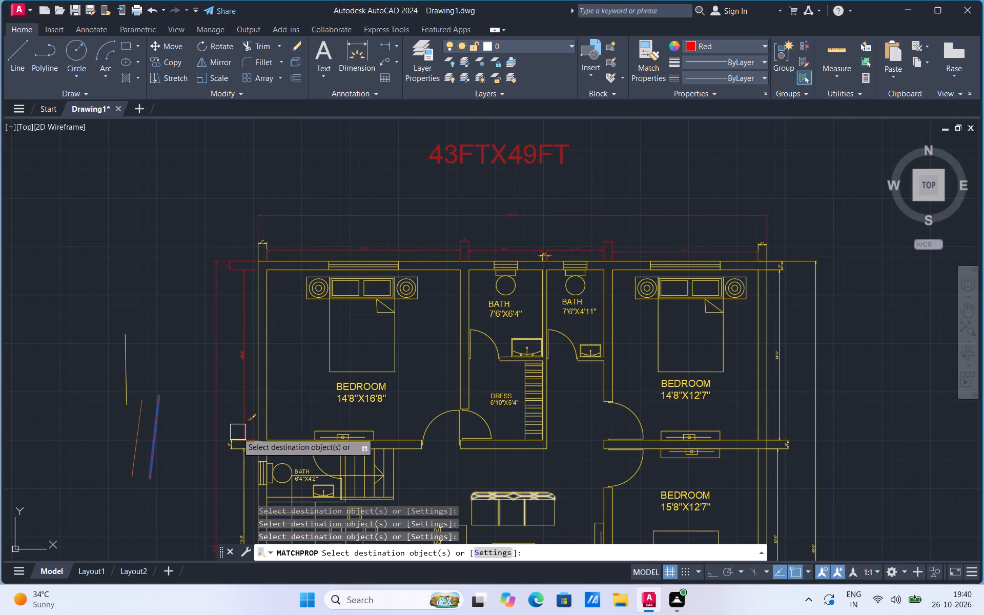
{"action": "left_click_drag", "start_coordinate": [236, 433], "coordinate": [227, 441]}
{"action": "left_click_drag", "start_coordinate": [227, 441], "coordinate": [268, 235]}
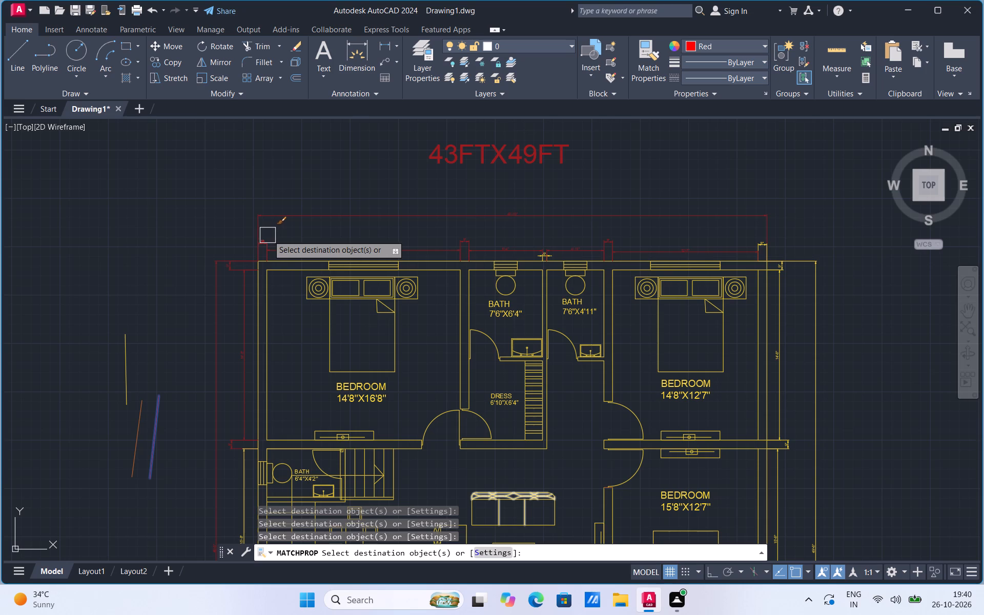
{"action": "left_click", "coordinate": [268, 235]}
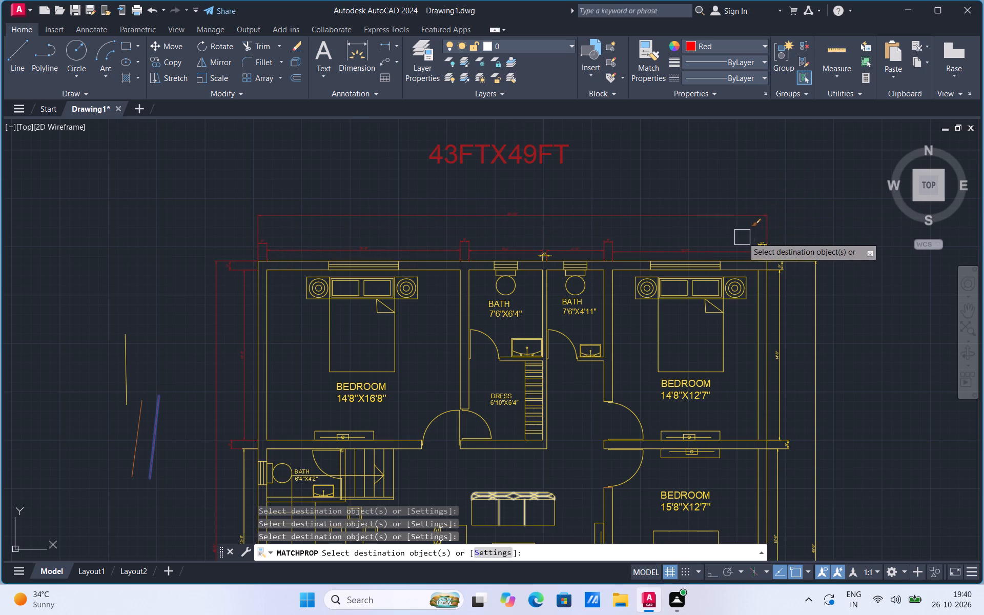
{"action": "left_click_drag", "start_coordinate": [755, 238], "coordinate": [683, 257]}
Match the red properties onto the 14'8"X12'7" bedroom's window and adjoining wall lines, and the windows of the two upper baths.
{"action": "left_click_drag", "start_coordinate": [683, 257], "coordinate": [635, 269]}
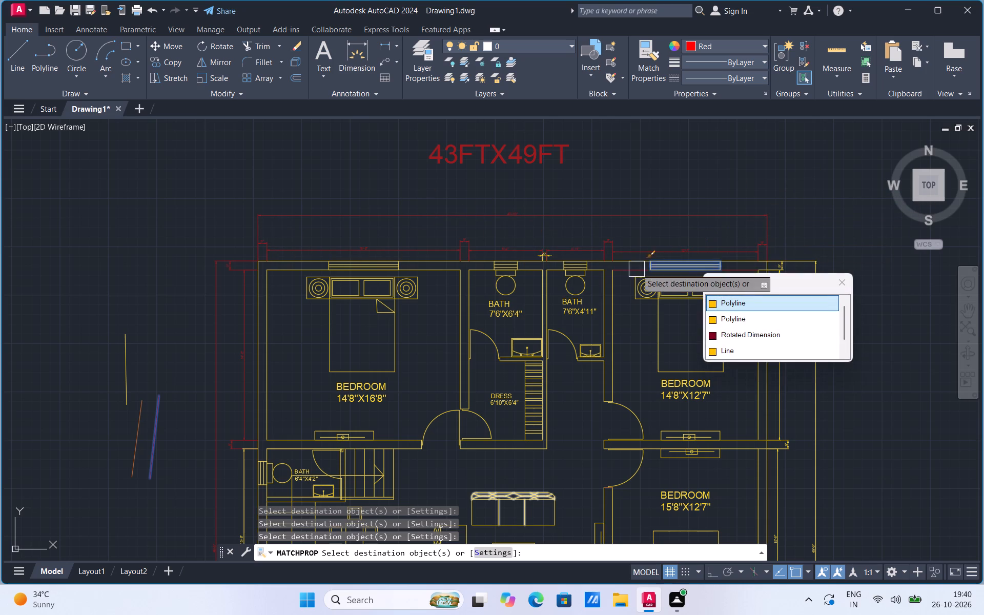
{"action": "left_click_drag", "start_coordinate": [635, 269], "coordinate": [626, 257]}
{"action": "left_click_drag", "start_coordinate": [626, 257], "coordinate": [619, 282]}
{"action": "left_click", "coordinate": [619, 282]}
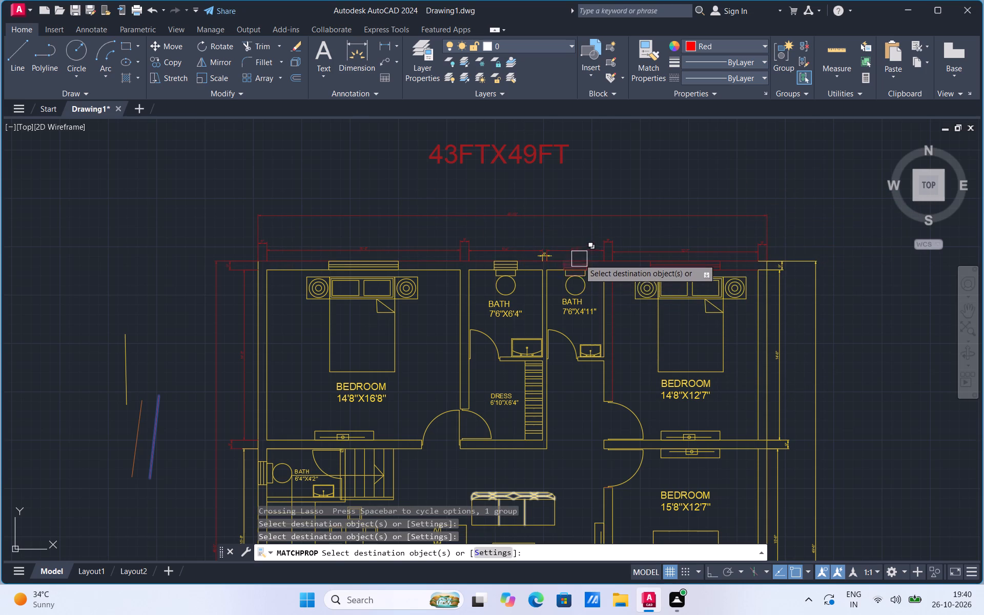
{"action": "left_click_drag", "start_coordinate": [579, 259], "coordinate": [505, 255]}
{"action": "left_click", "coordinate": [505, 255]}
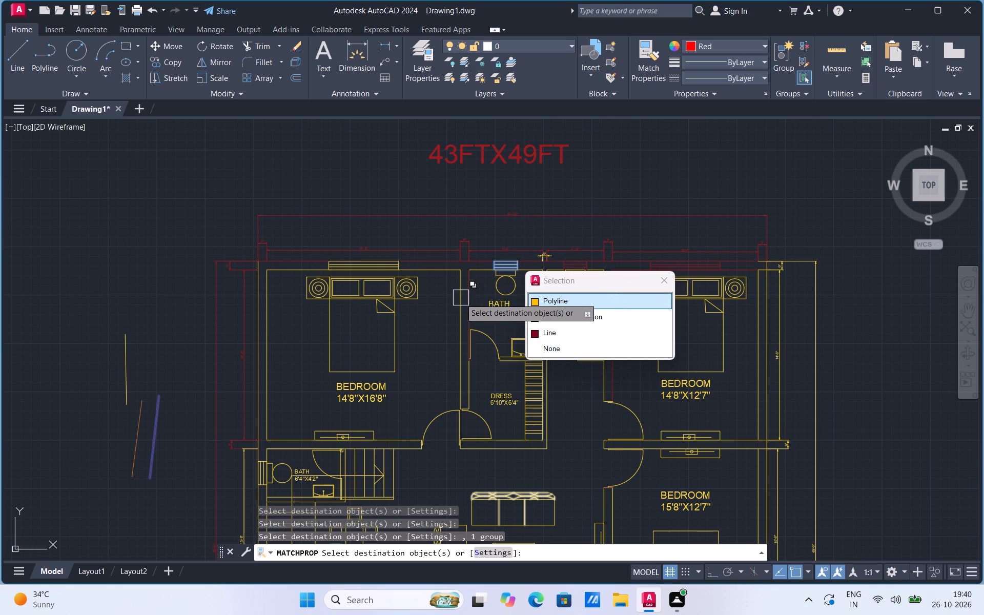
Match the red properties onto the 14'8"X16'8" bedroom's bed set, room label and TV unit.
{"action": "left_click", "coordinate": [420, 299]}
{"action": "left_click", "coordinate": [373, 391]}
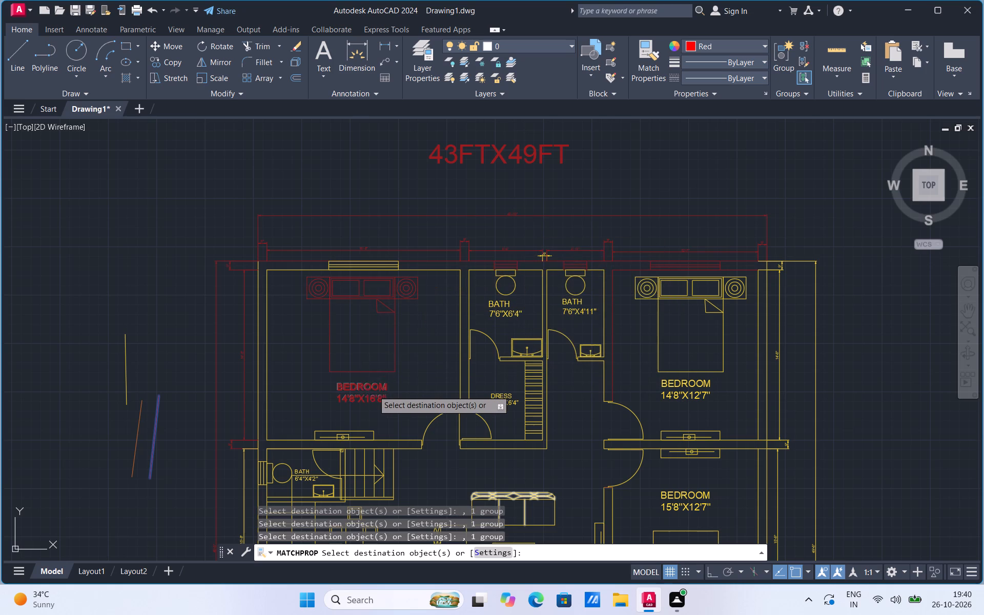
{"action": "left_click", "coordinate": [351, 424]}
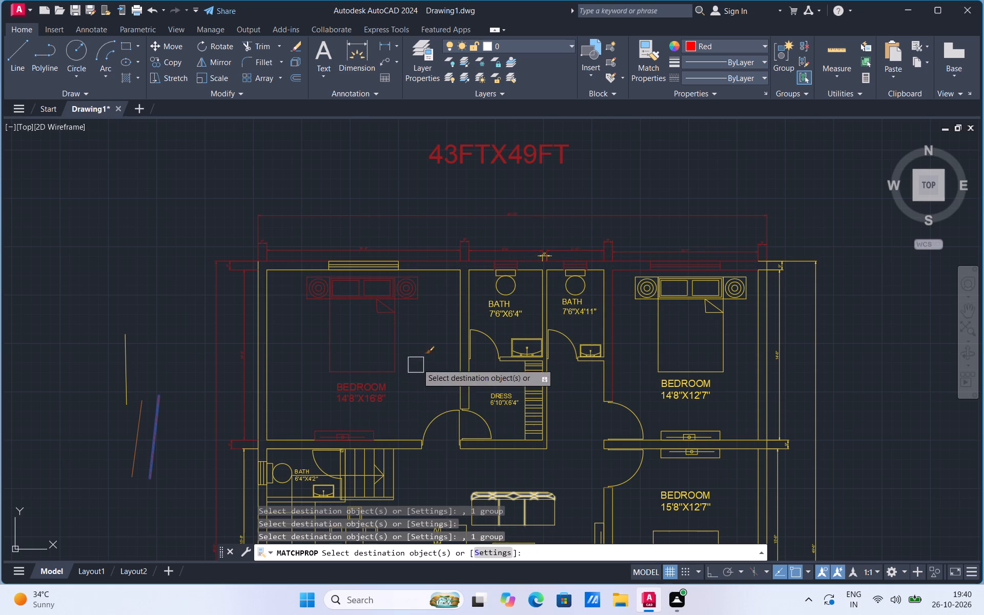
Match the red properties onto the 7'6"X6'4" bath label and the 14'8"X16'8" bedroom's window and surrounding wall lines.
{"action": "left_click_drag", "start_coordinate": [486, 305], "coordinate": [437, 288]}
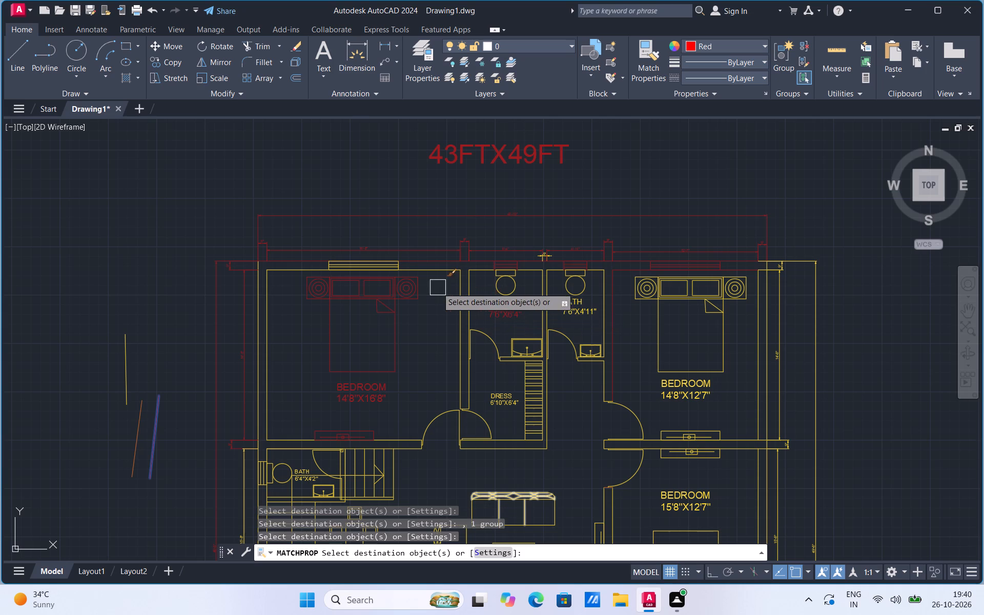
{"action": "left_click_drag", "start_coordinate": [437, 288], "coordinate": [439, 272]}
{"action": "left_click_drag", "start_coordinate": [439, 272], "coordinate": [389, 264]}
{"action": "left_click_drag", "start_coordinate": [389, 264], "coordinate": [272, 333]}
{"action": "left_click_drag", "start_coordinate": [272, 333], "coordinate": [259, 342]}
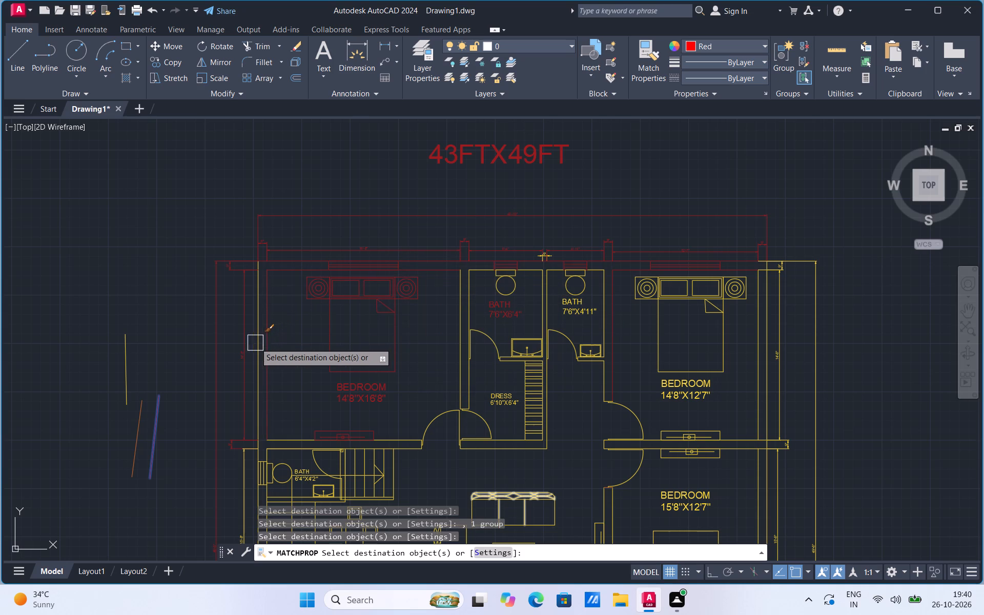
{"action": "left_click_drag", "start_coordinate": [255, 379], "coordinate": [295, 434]}
{"action": "left_click_drag", "start_coordinate": [295, 434], "coordinate": [287, 456]}
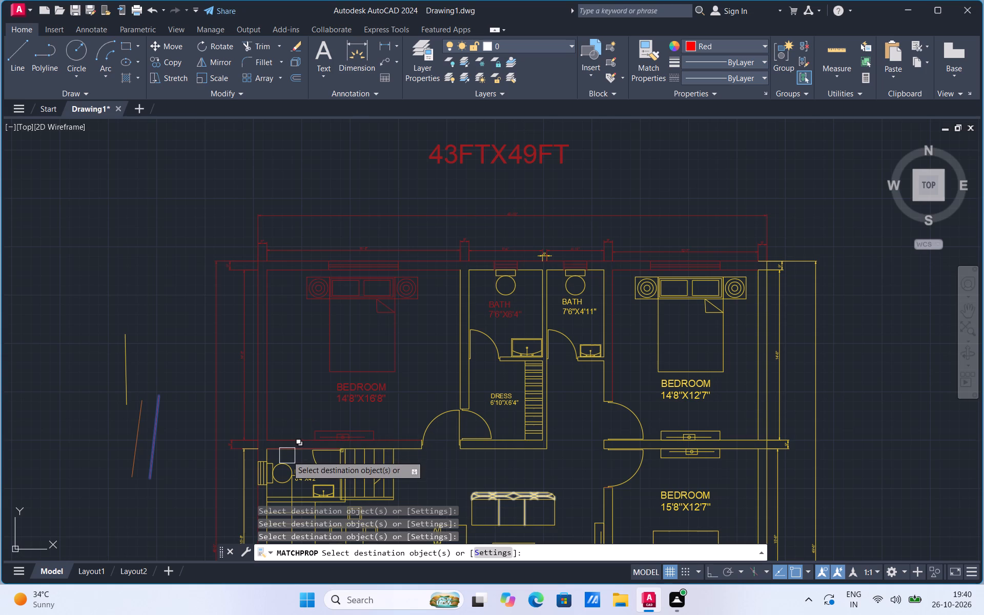
{"action": "left_click_drag", "start_coordinate": [287, 456], "coordinate": [236, 477]}
{"action": "left_click", "coordinate": [240, 479]}
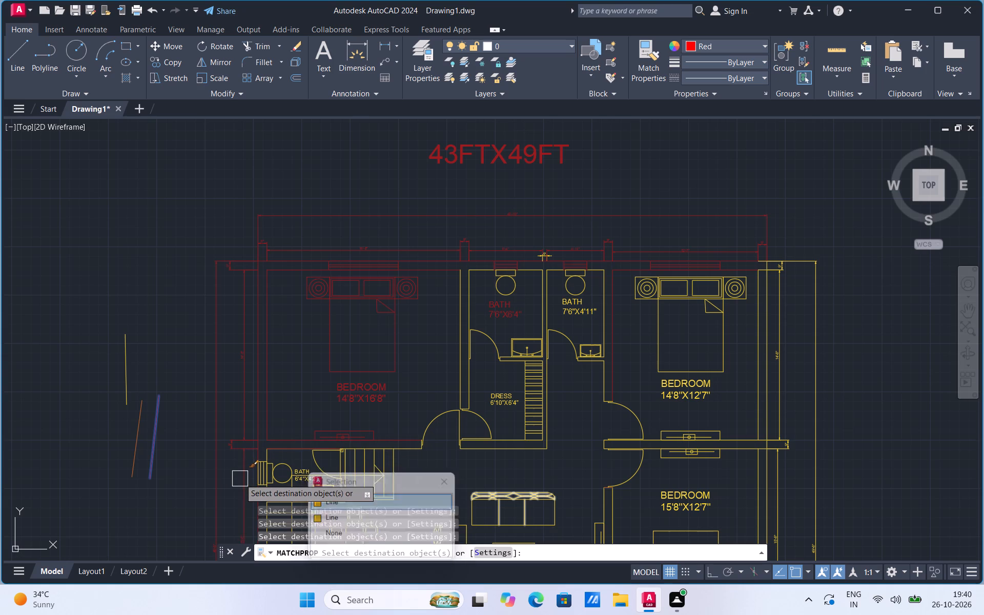
{"action": "left_click_drag", "start_coordinate": [458, 319], "coordinate": [469, 298]}
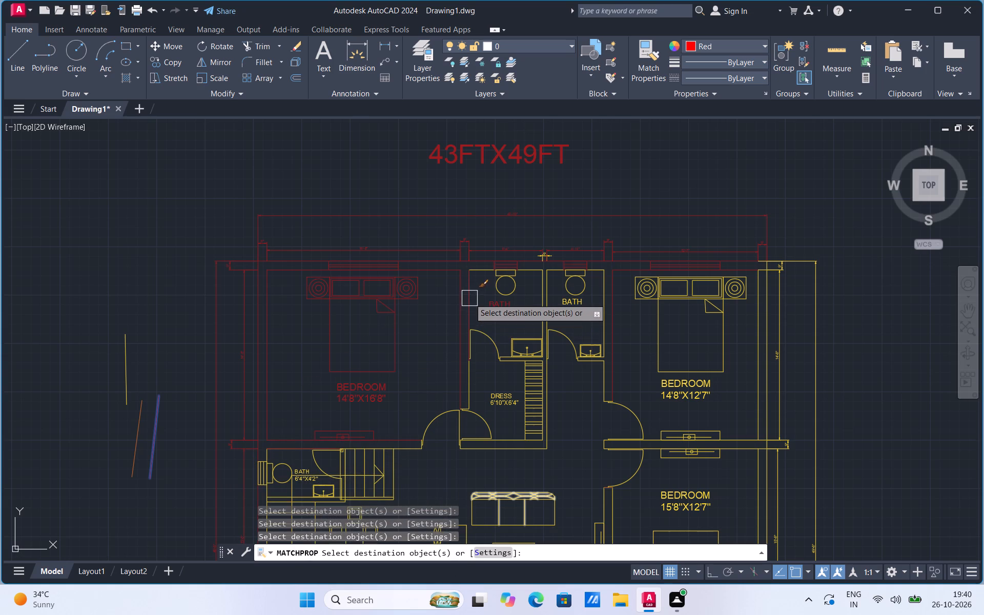
Match the red properties onto the 7'6"X6'4" bath's wall lines, toilet tank and bowl, and the partition line toward the adjacent bath.
{"action": "left_click_drag", "start_coordinate": [469, 298], "coordinate": [482, 272]}
{"action": "left_click_drag", "start_coordinate": [482, 272], "coordinate": [520, 270]}
{"action": "left_click_drag", "start_coordinate": [520, 270], "coordinate": [514, 285]}
{"action": "left_click_drag", "start_coordinate": [514, 285], "coordinate": [500, 288]}
{"action": "left_click", "coordinate": [500, 288]}
{"action": "left_click", "coordinate": [488, 288]}
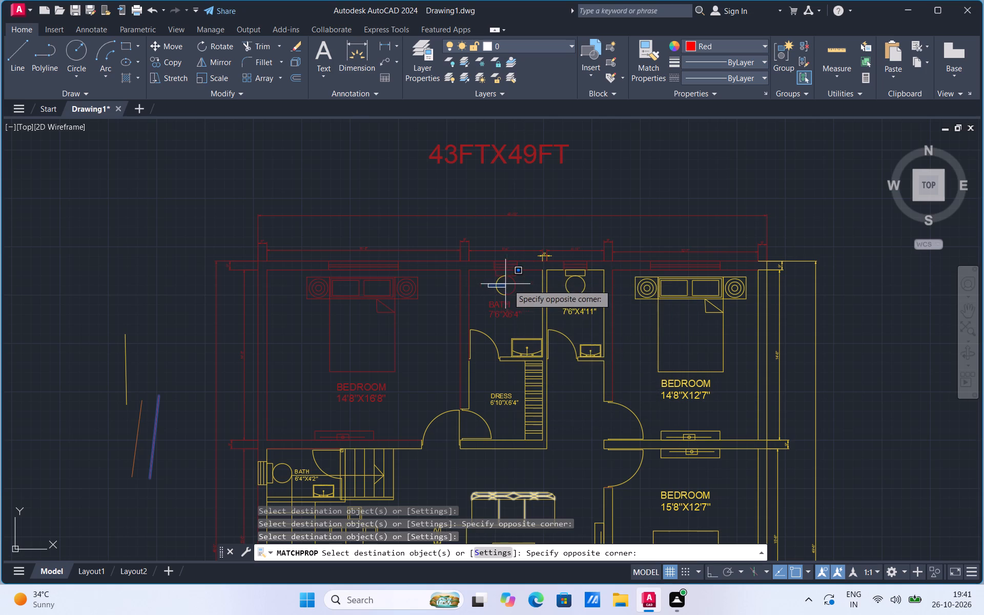
{"action": "left_click", "coordinate": [519, 286]}
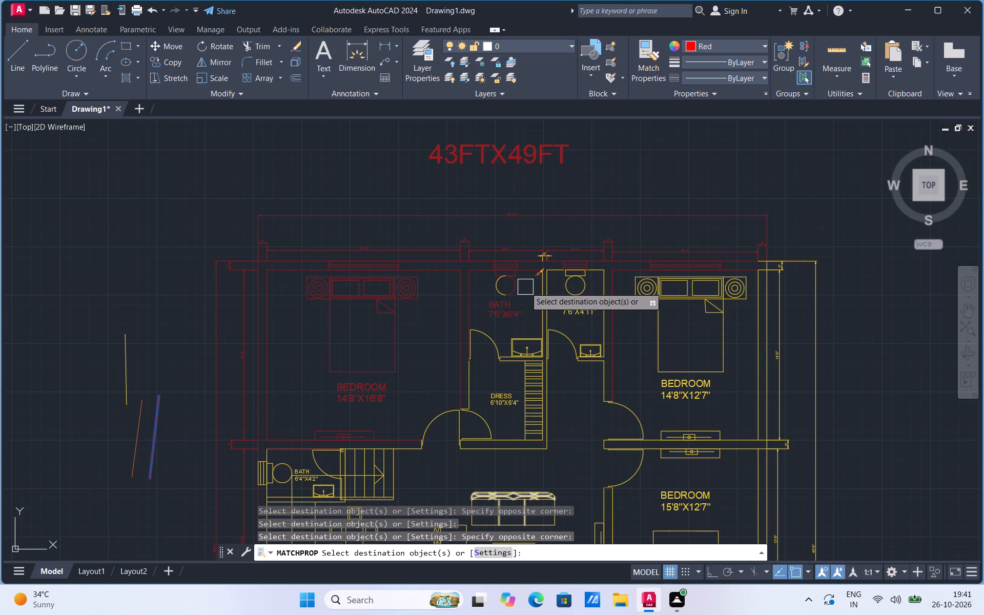
{"action": "left_click_drag", "start_coordinate": [537, 290], "coordinate": [549, 290]}
{"action": "left_click_drag", "start_coordinate": [549, 290], "coordinate": [542, 252]}
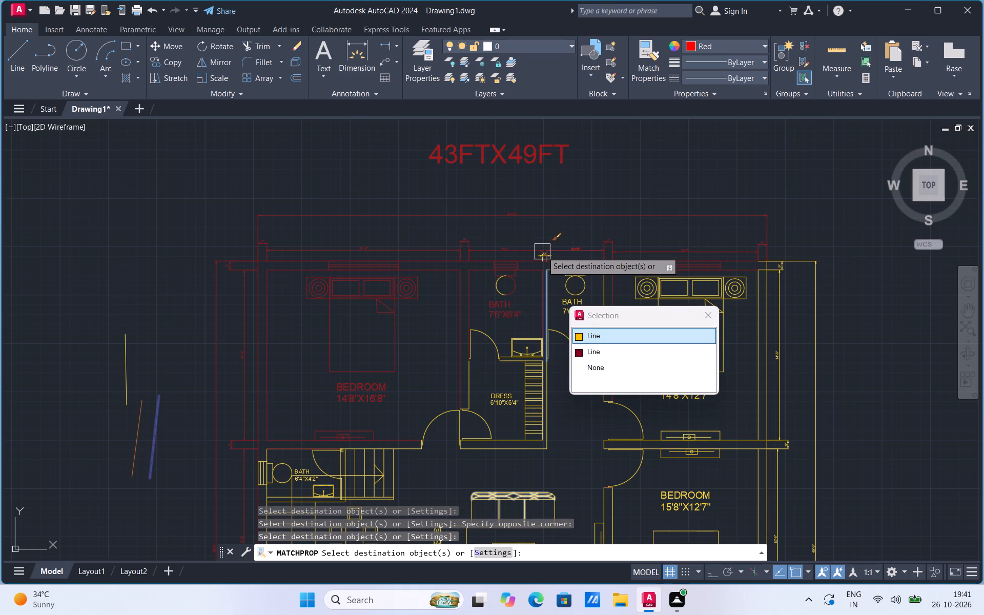
{"action": "left_click_drag", "start_coordinate": [542, 252], "coordinate": [541, 254]}
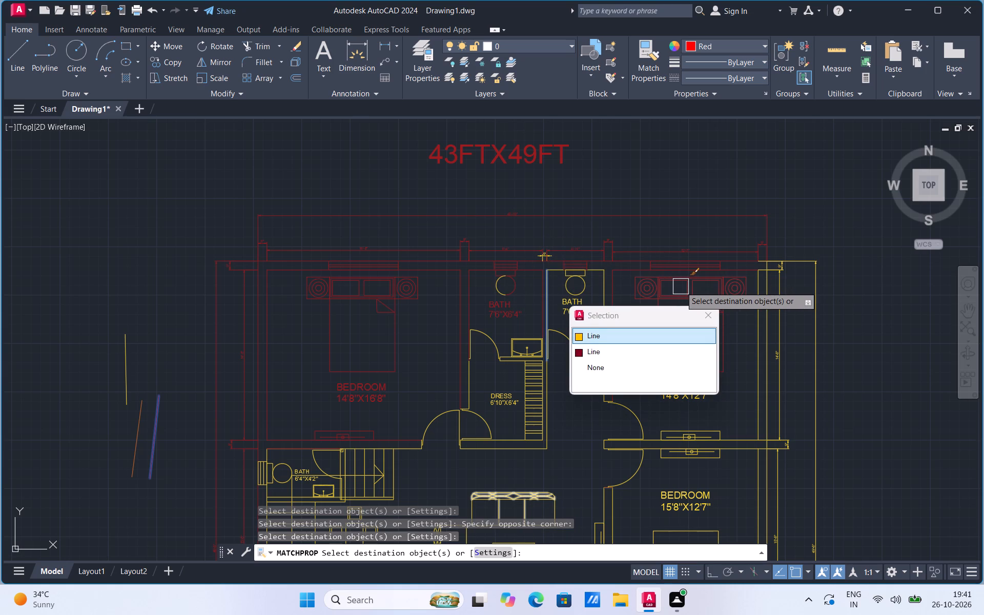
Match the red properties onto the 14'8"X12'7" bedroom's bed set.
{"action": "left_click", "coordinate": [681, 286]}
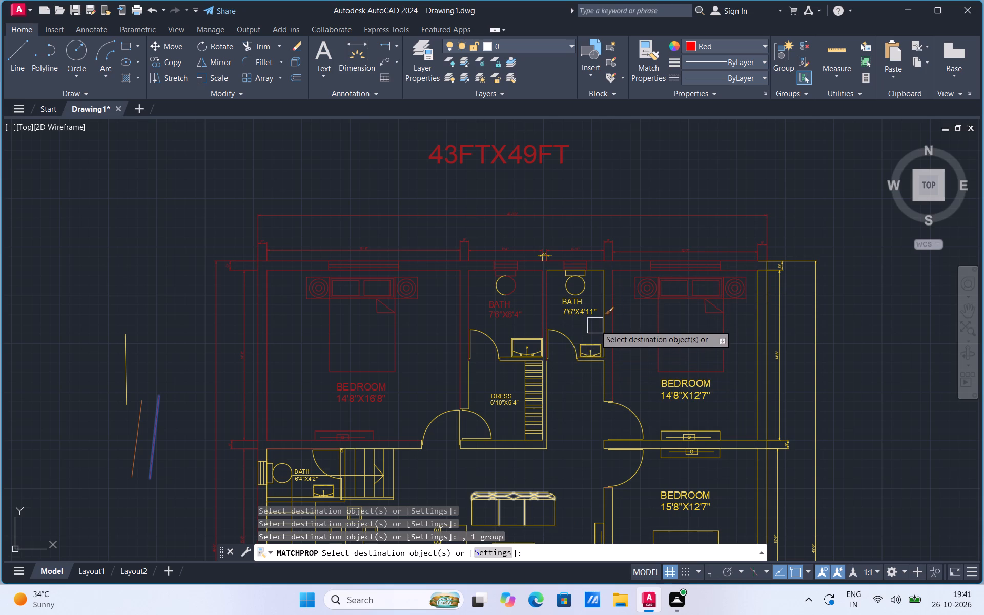
Match the red properties onto the 7'6"X4'11" bath label, the 7'6"X6'4" bath's toilet and washbasin, and both baths' doors.
{"action": "left_click_drag", "start_coordinate": [600, 326], "coordinate": [577, 309]}
{"action": "left_click_drag", "start_coordinate": [577, 309], "coordinate": [488, 288]}
{"action": "left_click", "coordinate": [488, 288]}
{"action": "left_click_drag", "start_coordinate": [512, 288], "coordinate": [495, 288]}
{"action": "left_click", "coordinate": [495, 288]}
{"action": "left_click_drag", "start_coordinate": [494, 345], "coordinate": [513, 345]}
{"action": "left_click_drag", "start_coordinate": [513, 345], "coordinate": [568, 335]}
{"action": "left_click_drag", "start_coordinate": [568, 335], "coordinate": [567, 292]}
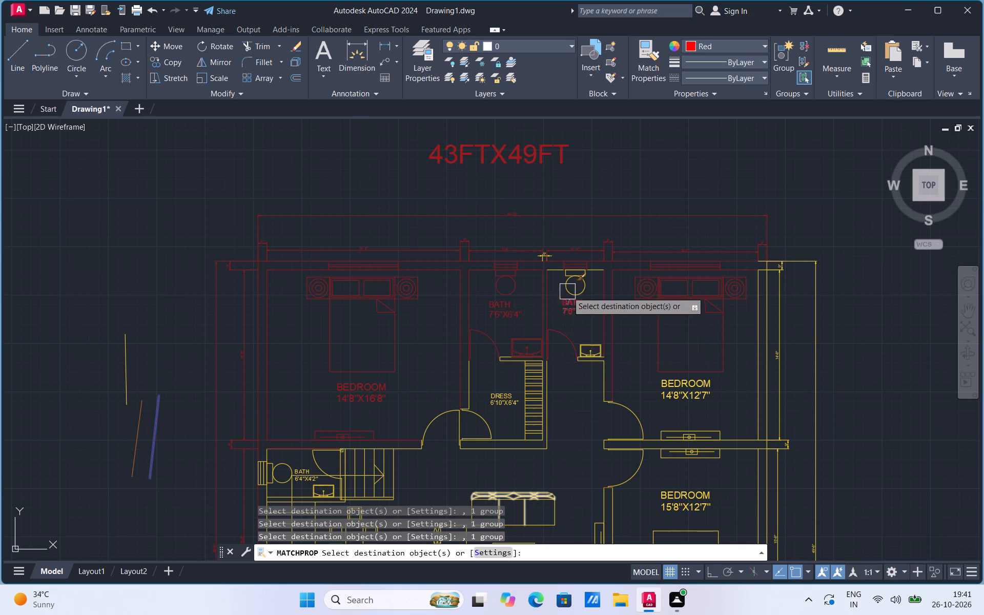
Match the red properties onto the 7'6"X4'11" bath's toilet bowl and its wall line beside the 14'8"X12'7" bedroom.
{"action": "left_click_drag", "start_coordinate": [567, 292], "coordinate": [576, 283]}
{"action": "left_click_drag", "start_coordinate": [561, 288], "coordinate": [593, 291]}
{"action": "left_click_drag", "start_coordinate": [582, 289], "coordinate": [598, 274]}
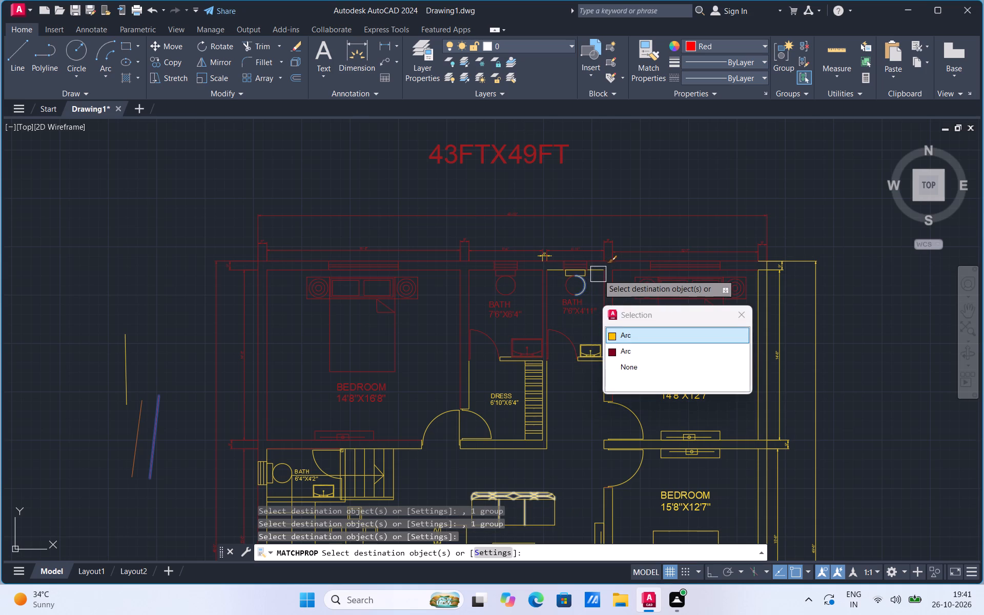
{"action": "left_click", "coordinate": [598, 274]}
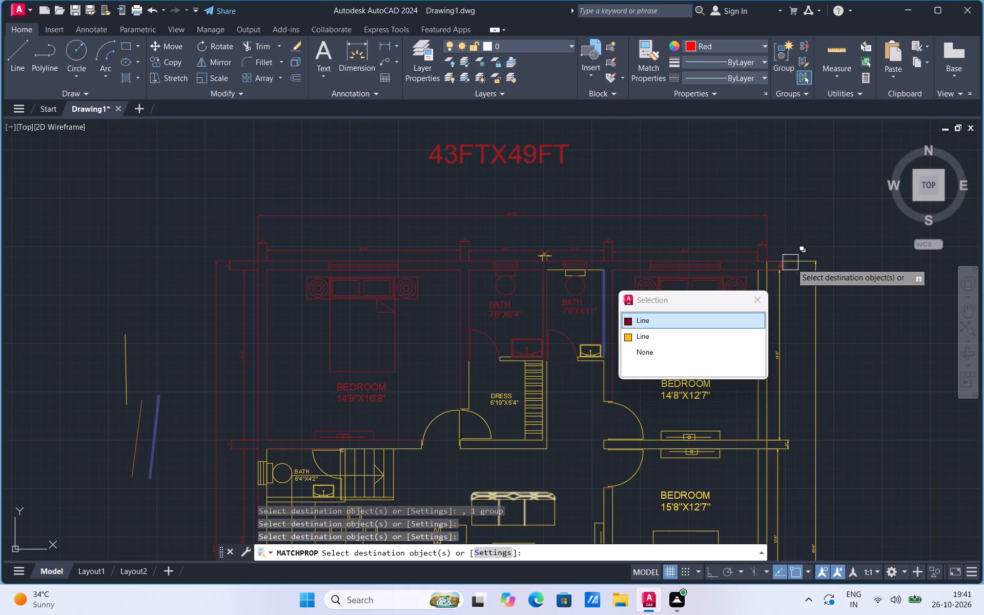
Match the red properties onto the upper-right side's overall and 14'-8" dimensions and the 14'8"X12'7" bedroom's outer wall lines.
{"action": "left_click_drag", "start_coordinate": [808, 274], "coordinate": [774, 298]}
{"action": "left_click", "coordinate": [774, 298]}
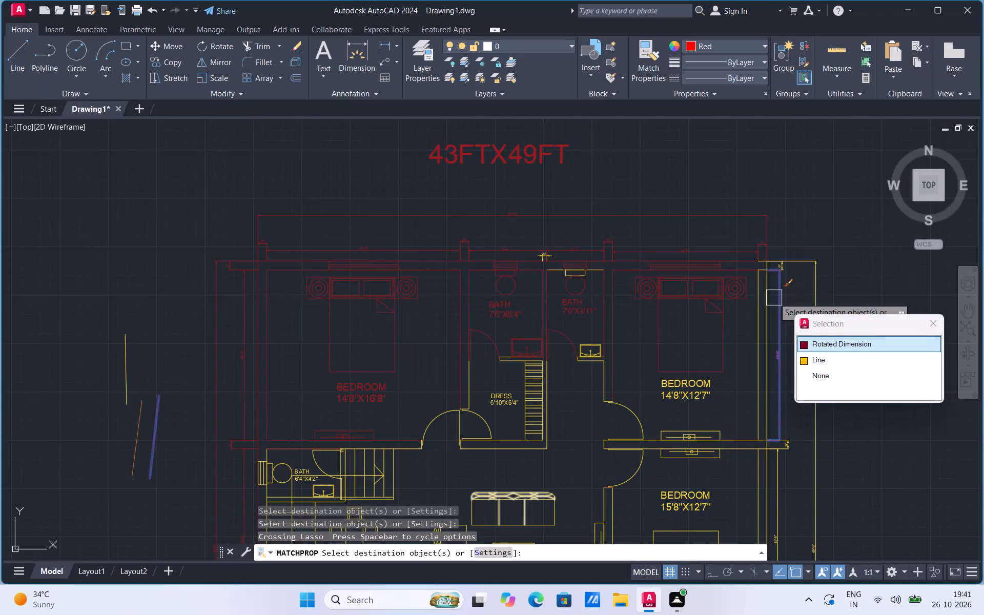
{"action": "left_click_drag", "start_coordinate": [815, 281], "coordinate": [786, 272]}
{"action": "left_click_drag", "start_coordinate": [786, 272], "coordinate": [769, 295]}
{"action": "left_click_drag", "start_coordinate": [769, 295], "coordinate": [762, 309]}
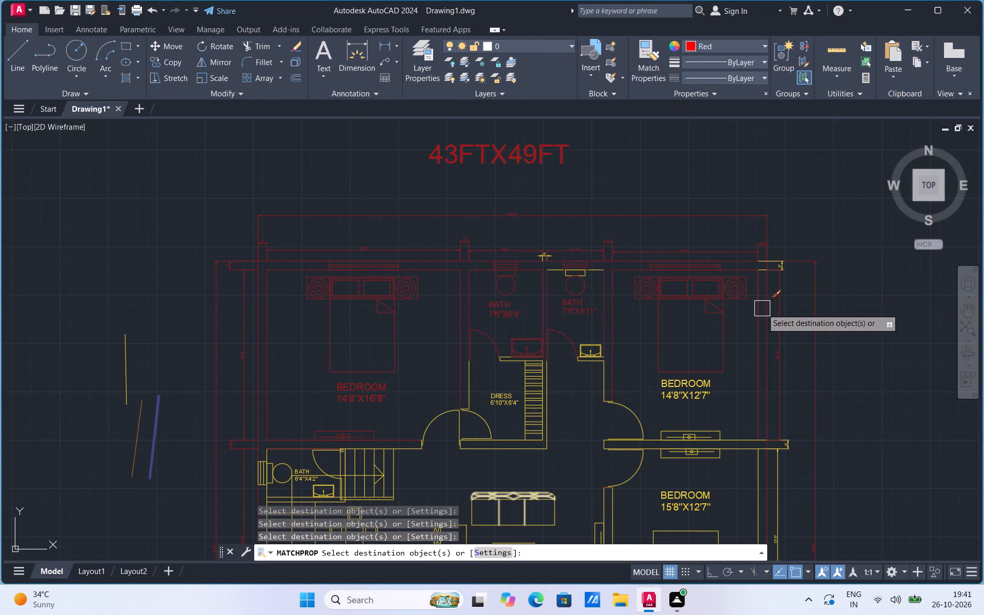
Match the red properties onto the 14'8"X12'7" bedroom's lower wall, label and door, plus the TV units on both sides of that wall.
{"action": "left_click_drag", "start_coordinate": [762, 309], "coordinate": [732, 464]}
{"action": "left_click_drag", "start_coordinate": [735, 452], "coordinate": [734, 436]}
{"action": "left_click", "coordinate": [734, 436]}
{"action": "left_click", "coordinate": [716, 431]}
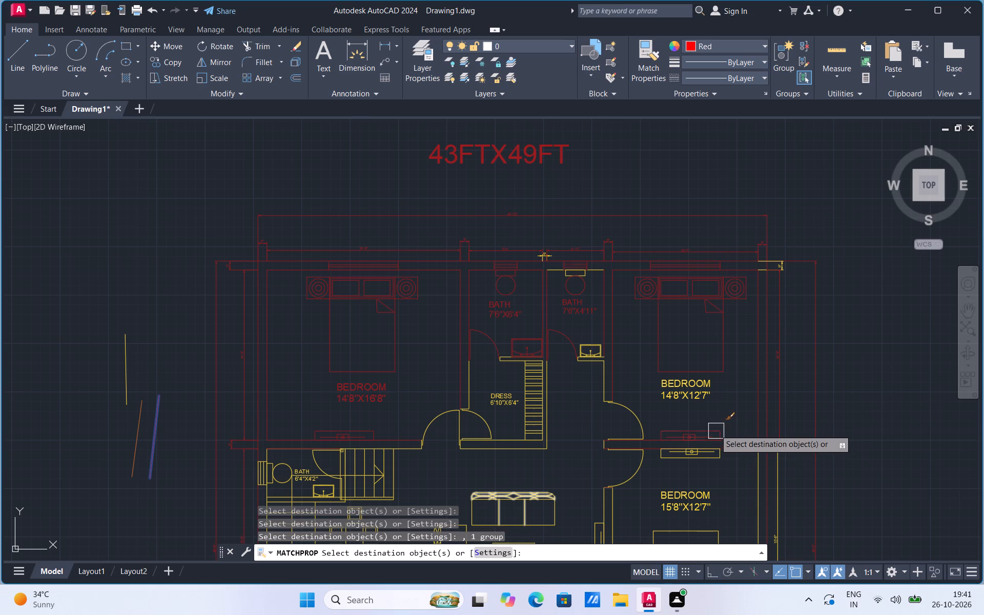
{"action": "left_click_drag", "start_coordinate": [704, 395], "coordinate": [691, 456]}
{"action": "left_click", "coordinate": [691, 456]}
{"action": "left_click_drag", "start_coordinate": [632, 415], "coordinate": [595, 377]}
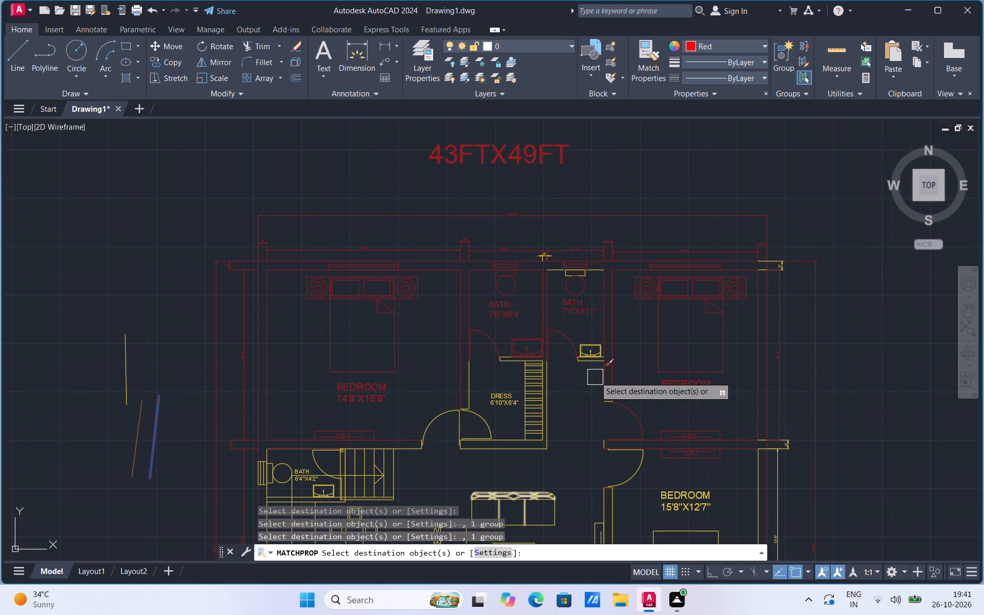
Match the red properties onto the 7'6"X4'11" bath's remaining wall lines and toilet tank, plus the 5" dimension between the upper baths.
{"action": "left_click_drag", "start_coordinate": [595, 377], "coordinate": [595, 367]}
{"action": "left_click_drag", "start_coordinate": [595, 367], "coordinate": [542, 389]}
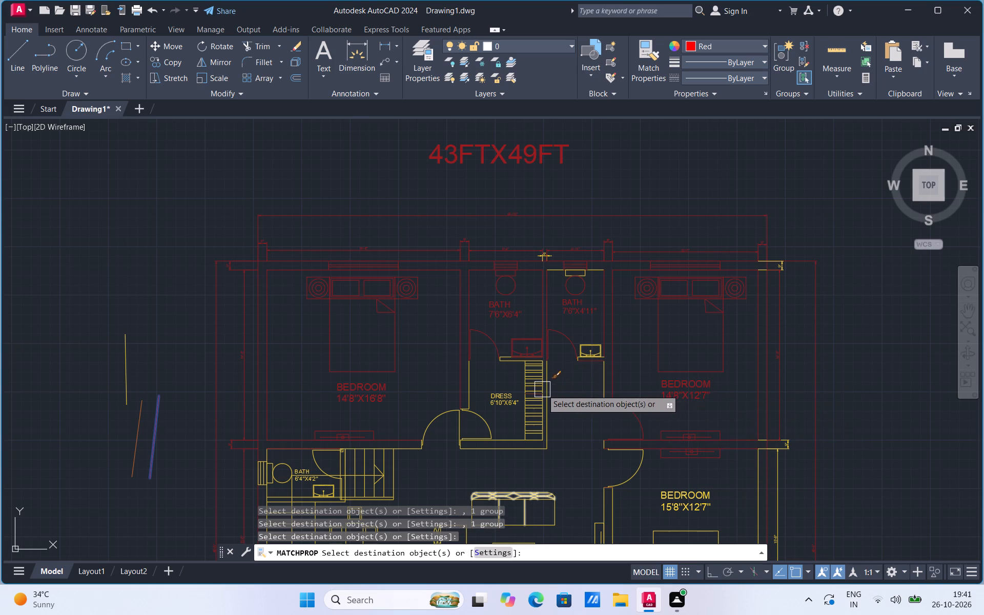
{"action": "left_click_drag", "start_coordinate": [542, 389], "coordinate": [555, 272]}
{"action": "left_click", "coordinate": [555, 272]}
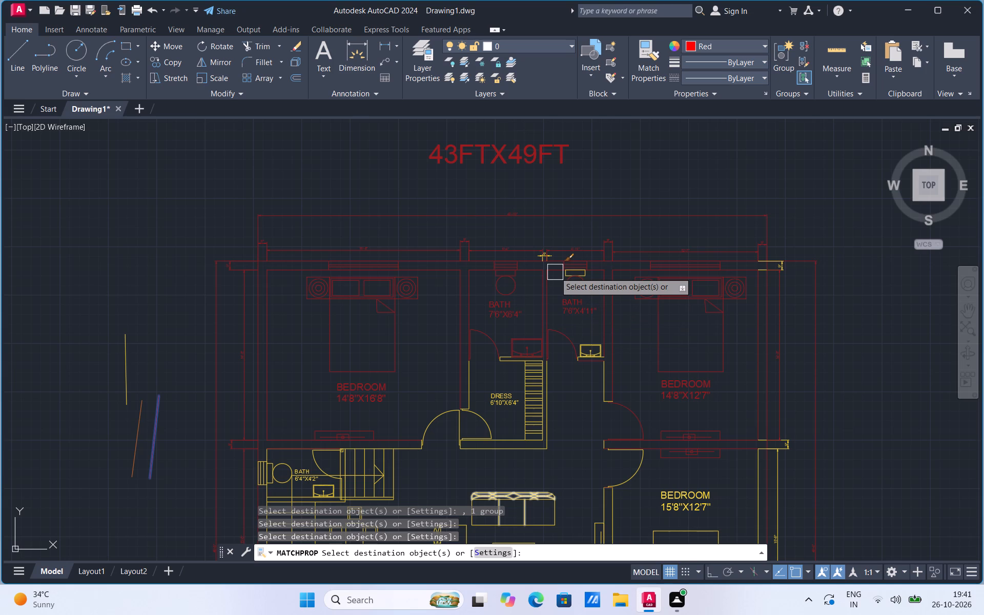
{"action": "scroll", "coordinate": [555, 272], "scroll_direction": "up", "scroll_amount": 2}
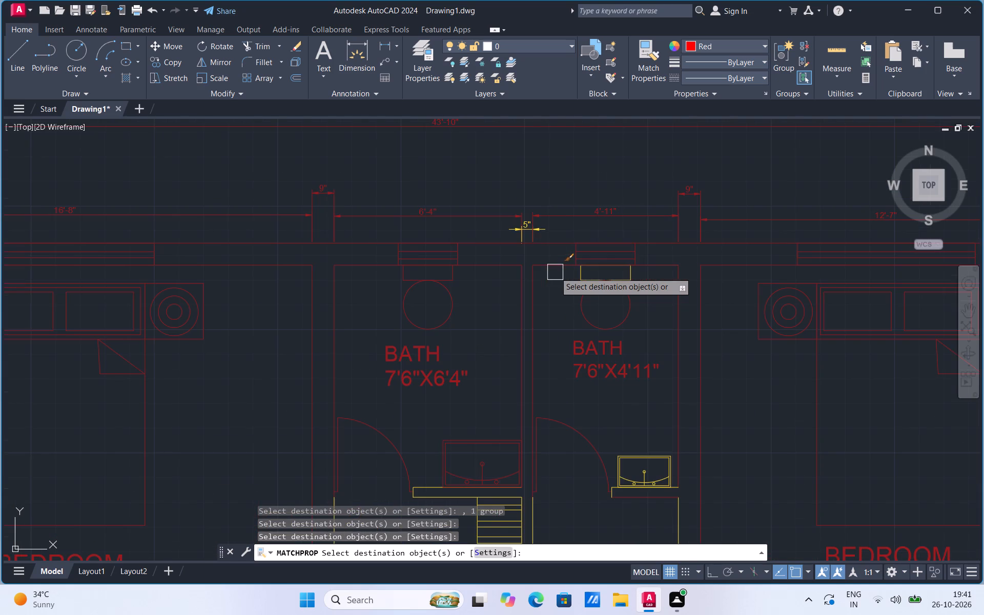
{"action": "left_click", "coordinate": [544, 230]}
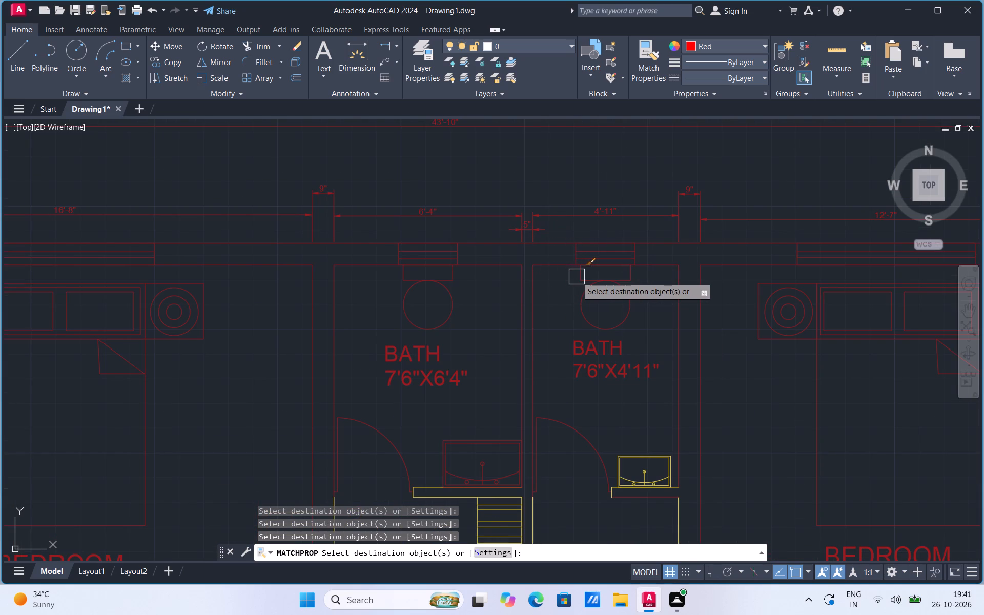
{"action": "left_click", "coordinate": [577, 277]}
Match the red properties onto the 7'6"X4'11" bath's washbasin, the short wall beneath it and the adjoining passage wall line.
{"action": "scroll", "coordinate": [545, 296], "scroll_direction": "down", "scroll_amount": 2}
{"action": "scroll", "coordinate": [585, 360], "scroll_direction": "up", "scroll_amount": 2}
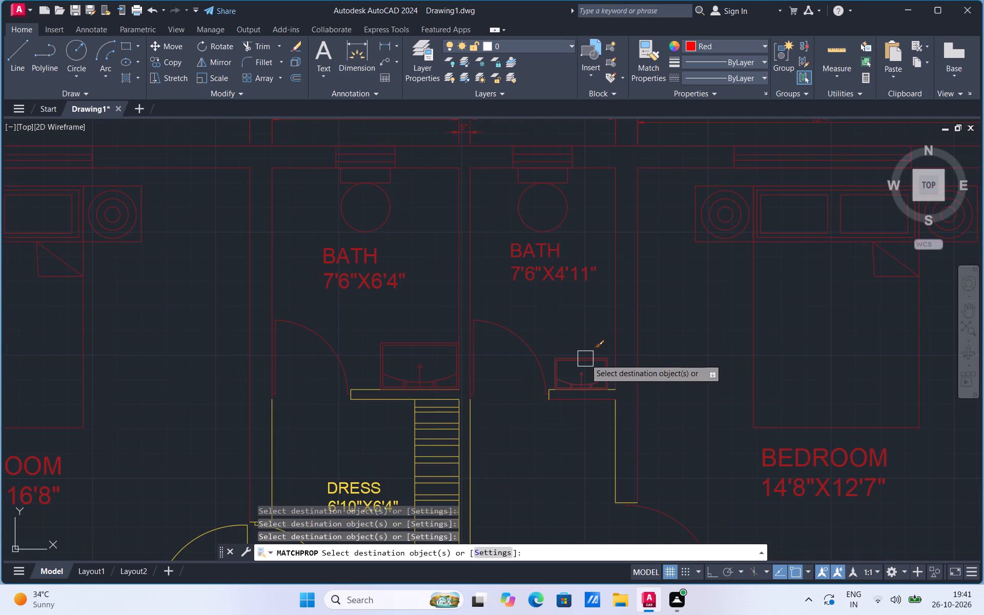
{"action": "left_click", "coordinate": [585, 359]}
{"action": "scroll", "coordinate": [560, 387], "scroll_direction": "up", "scroll_amount": 2}
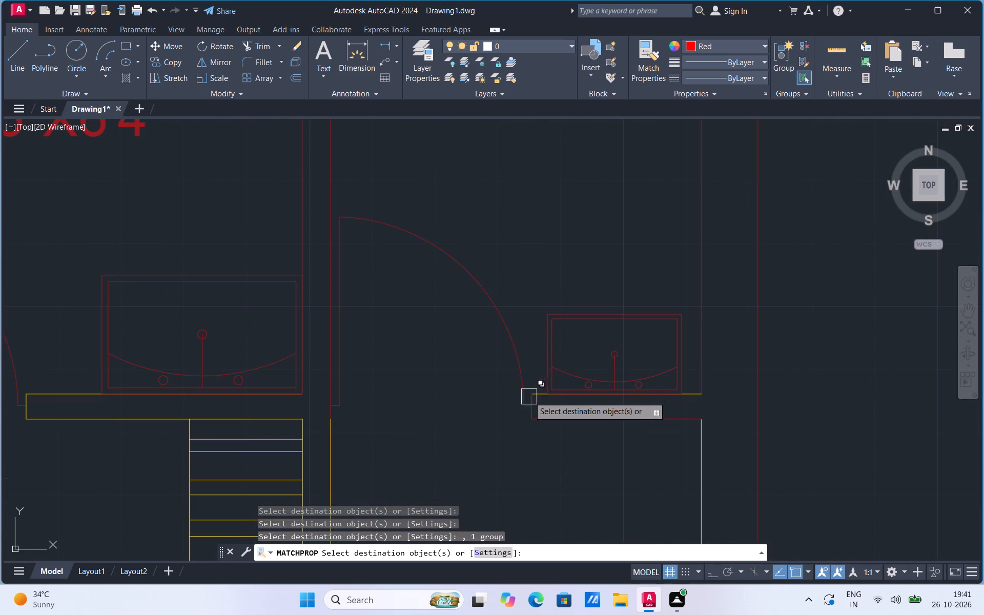
{"action": "scroll", "coordinate": [529, 397], "scroll_direction": "up", "scroll_amount": 2}
{"action": "left_click", "coordinate": [554, 396]}
{"action": "left_click", "coordinate": [541, 447]}
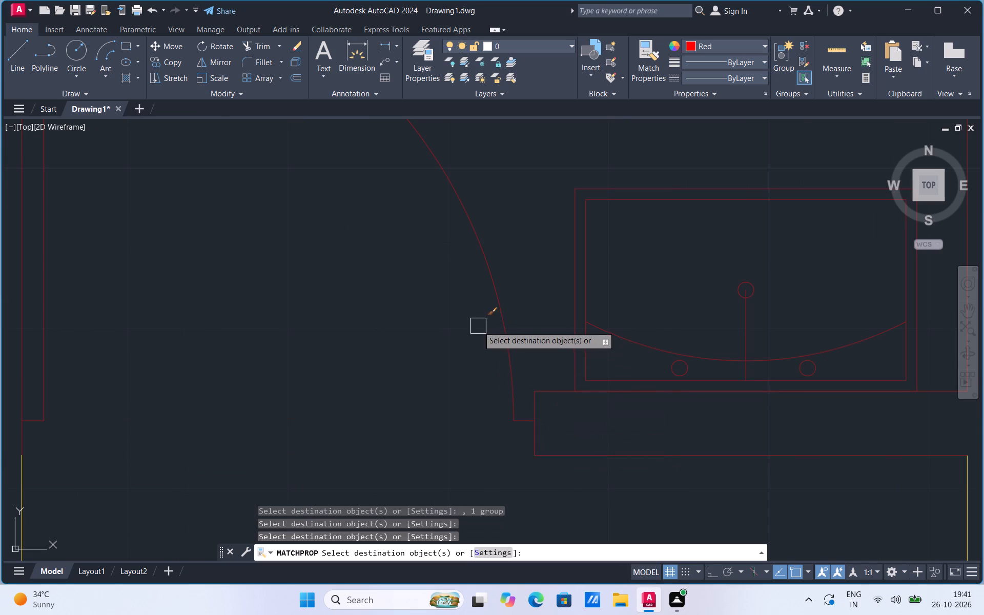
{"action": "scroll", "coordinate": [478, 326], "scroll_direction": "down", "scroll_amount": 1}
{"action": "left_click", "coordinate": [790, 461]}
Match the red properties onto the 9" wall dimensions at the top-right corner and beside the partition between the right-hand bedrooms.
{"action": "scroll", "coordinate": [609, 387], "scroll_direction": "down", "scroll_amount": 4}
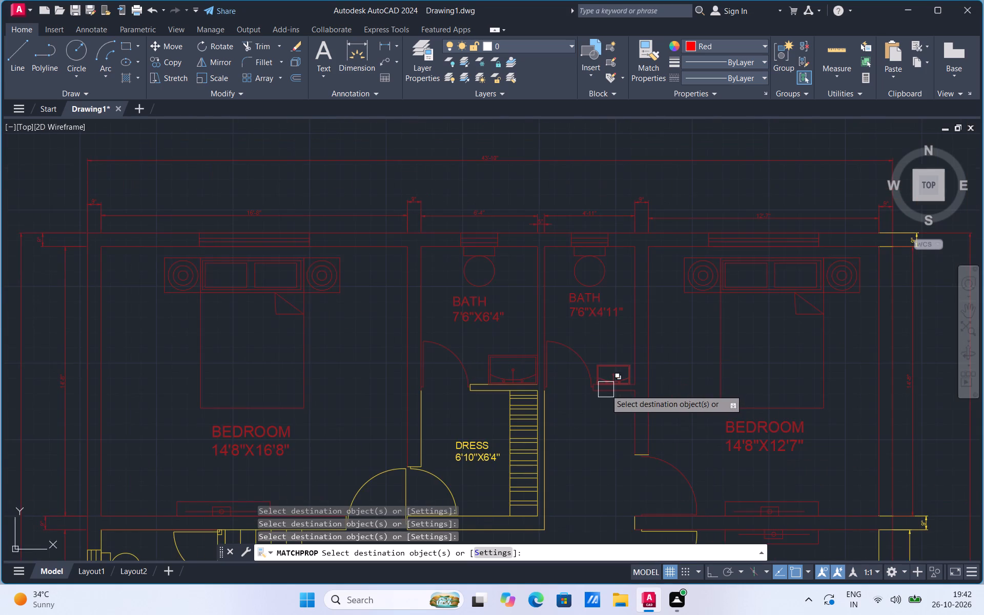
{"action": "scroll", "coordinate": [606, 389], "scroll_direction": "down", "scroll_amount": 1}
{"action": "scroll", "coordinate": [836, 284], "scroll_direction": "up", "scroll_amount": 2}
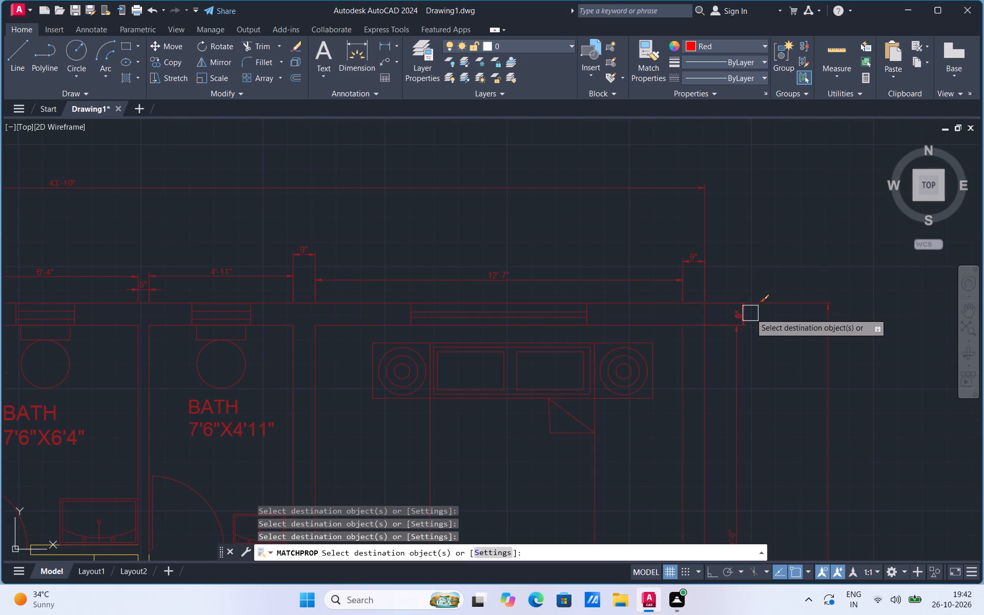
{"action": "left_click", "coordinate": [750, 313]}
{"action": "scroll", "coordinate": [723, 246], "scroll_direction": "down", "scroll_amount": 3}
{"action": "scroll", "coordinate": [731, 377], "scroll_direction": "up", "scroll_amount": 3}
{"action": "left_click", "coordinate": [731, 374]}
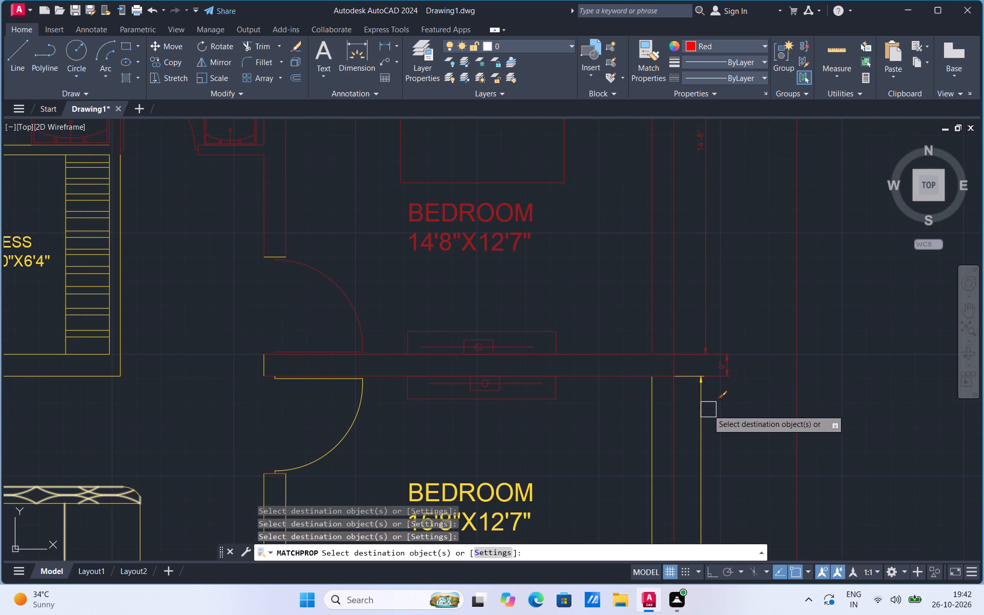
Match the red properties onto the 15'8"X12'7" bedroom's side dimension, outer wall line, label and door, plus the wall ends by the bedroom doors.
{"action": "left_click", "coordinate": [707, 413]}
{"action": "left_click", "coordinate": [660, 426]}
{"action": "scroll", "coordinate": [723, 337], "scroll_direction": "down", "scroll_amount": 2}
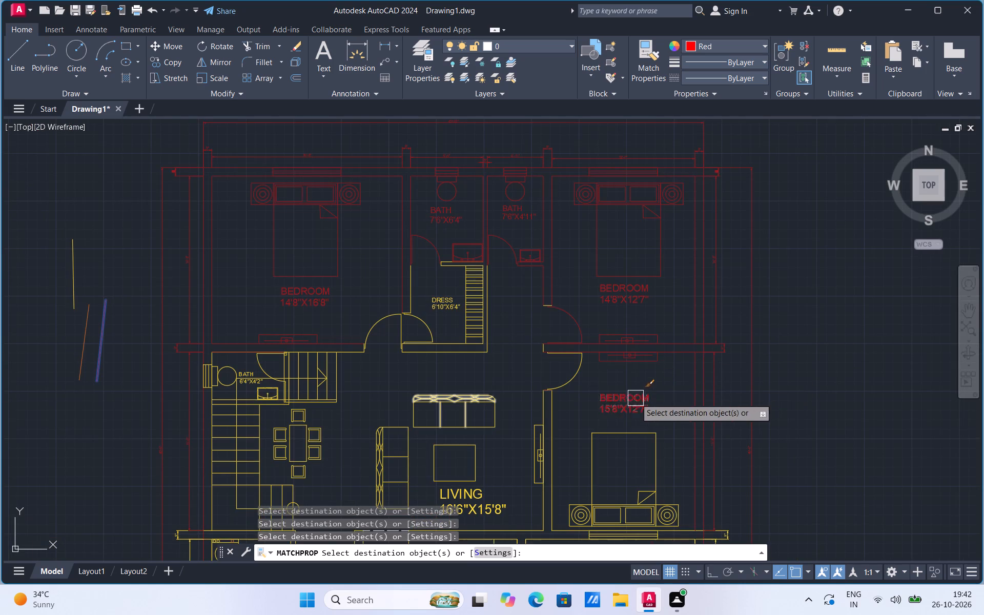
{"action": "left_click", "coordinate": [635, 398]}
{"action": "left_click", "coordinate": [569, 373]}
{"action": "scroll", "coordinate": [548, 355], "scroll_direction": "up", "scroll_amount": 3}
{"action": "left_click", "coordinate": [522, 327]}
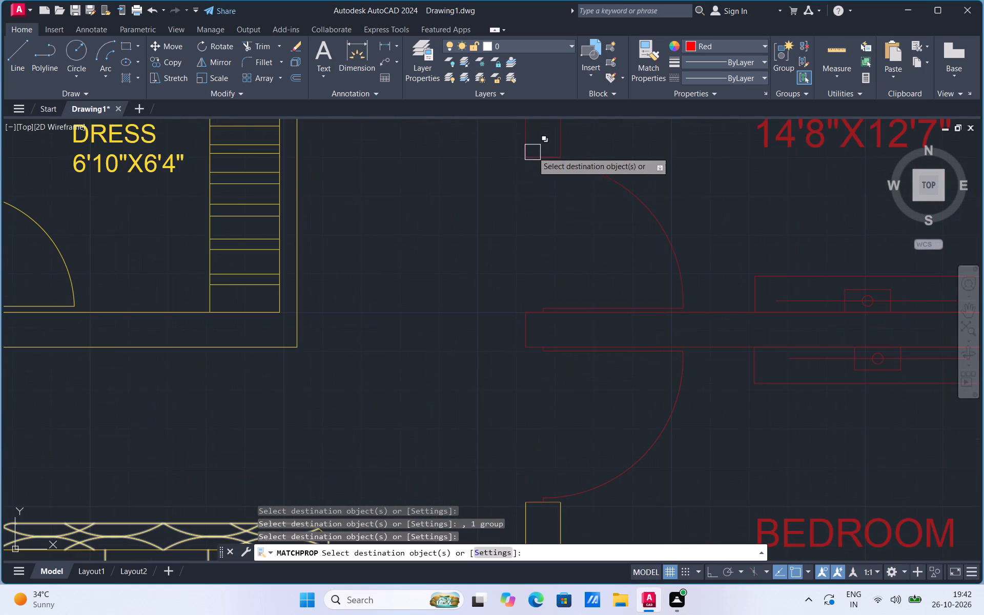
{"action": "left_click", "coordinate": [534, 155]}
Match the red properties onto the DRESS room's label, left wall line and wall end, its door and the adjacent 14'8"X16'8" bedroom door.
{"action": "scroll", "coordinate": [712, 318], "scroll_direction": "down", "scroll_amount": 2}
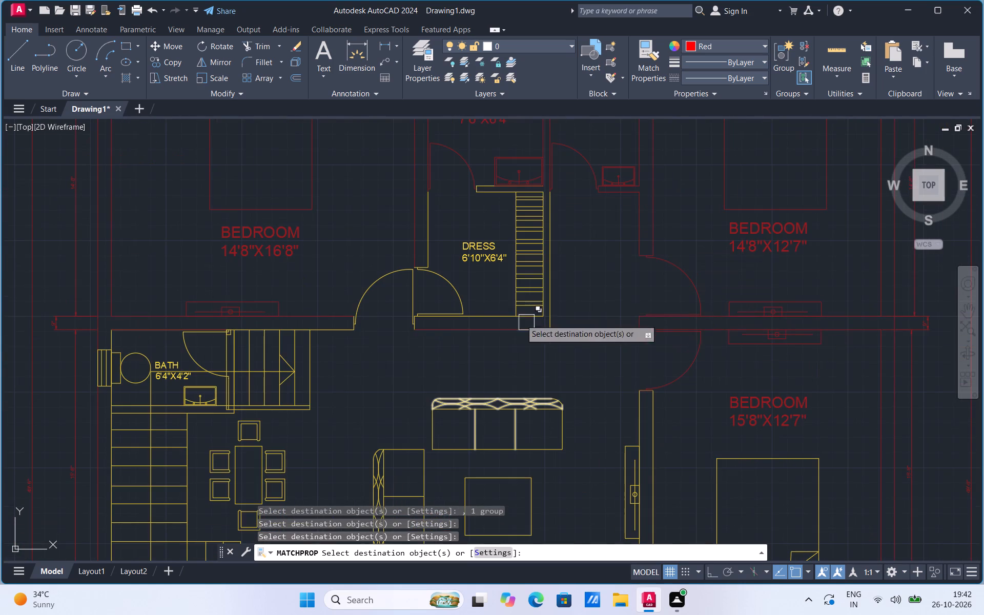
{"action": "left_click", "coordinate": [481, 240]}
{"action": "left_click", "coordinate": [428, 237]}
{"action": "scroll", "coordinate": [419, 257], "scroll_direction": "up", "scroll_amount": 3}
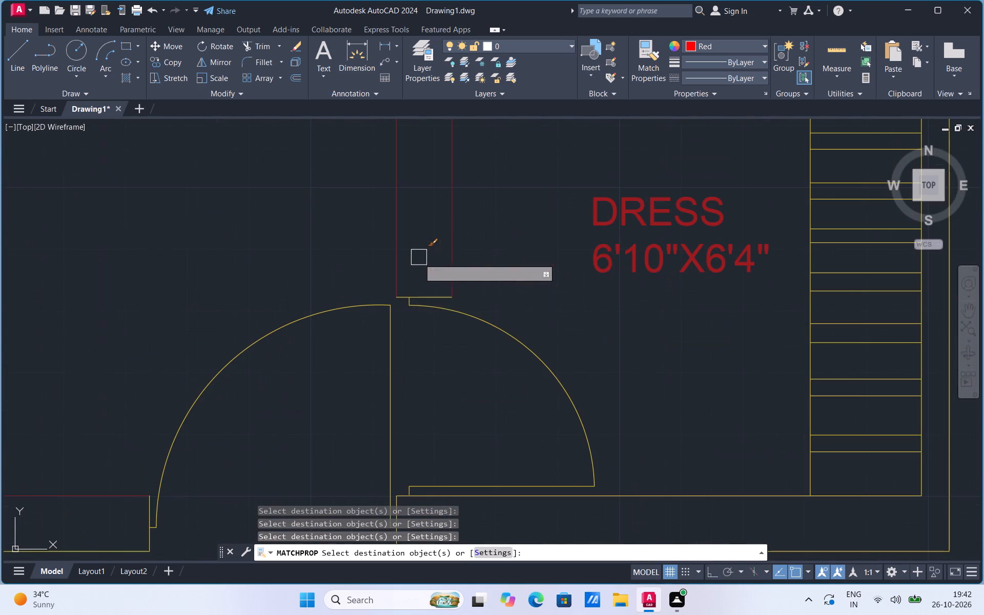
{"action": "left_click", "coordinate": [430, 294]}
{"action": "left_click", "coordinate": [482, 320]}
{"action": "left_click", "coordinate": [391, 337]}
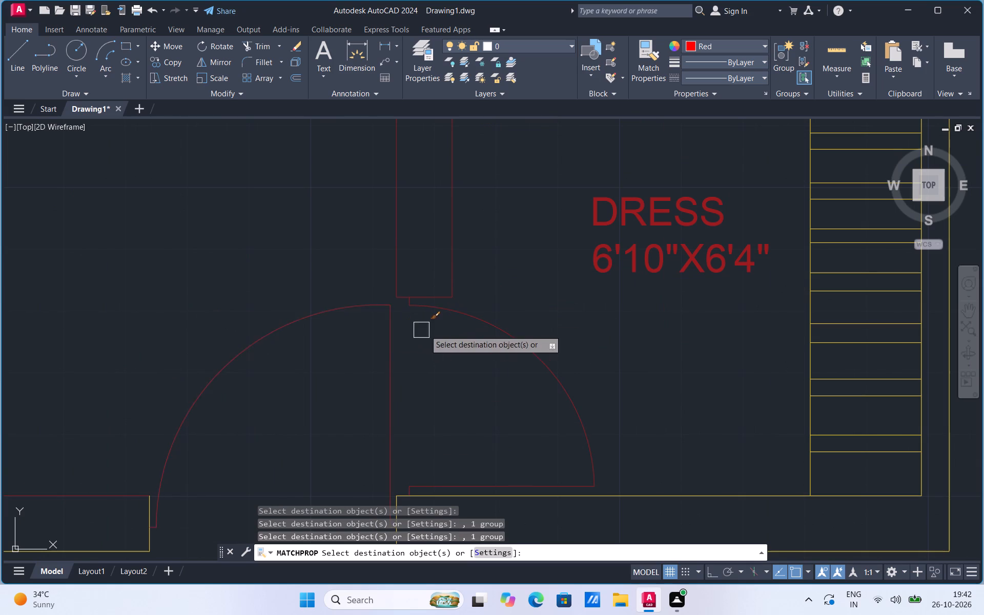
Match the red properties onto the DRESS room's two lower wall lines and the wall end beside its door.
{"action": "scroll", "coordinate": [431, 338], "scroll_direction": "down", "scroll_amount": 1}
{"action": "left_click", "coordinate": [626, 436]}
{"action": "left_click", "coordinate": [587, 466]}
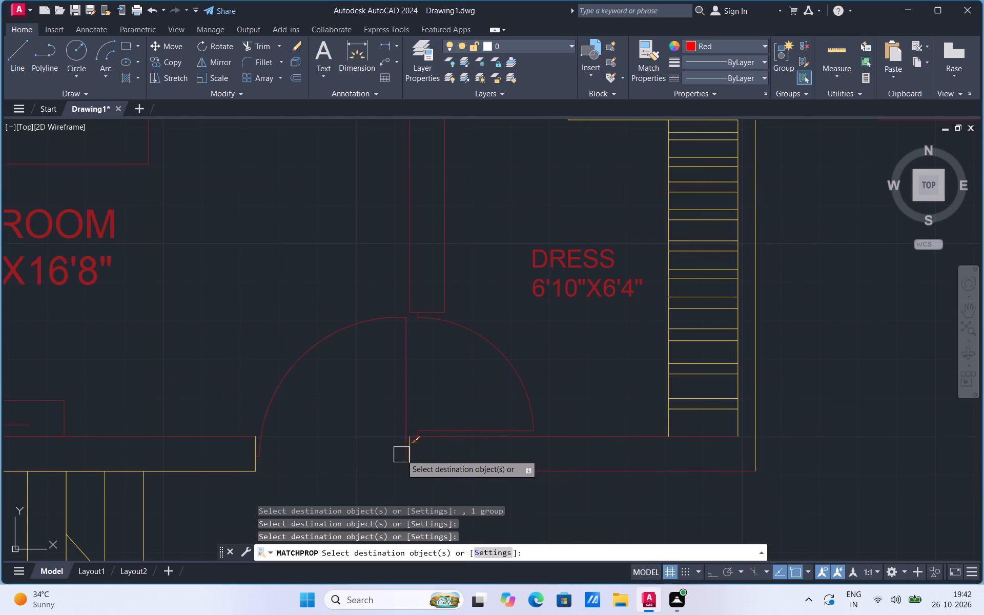
{"action": "scroll", "coordinate": [412, 445], "scroll_direction": "up", "scroll_amount": 1}
{"action": "left_click", "coordinate": [415, 446]}
{"action": "scroll", "coordinate": [447, 464], "scroll_direction": "down", "scroll_amount": 2}
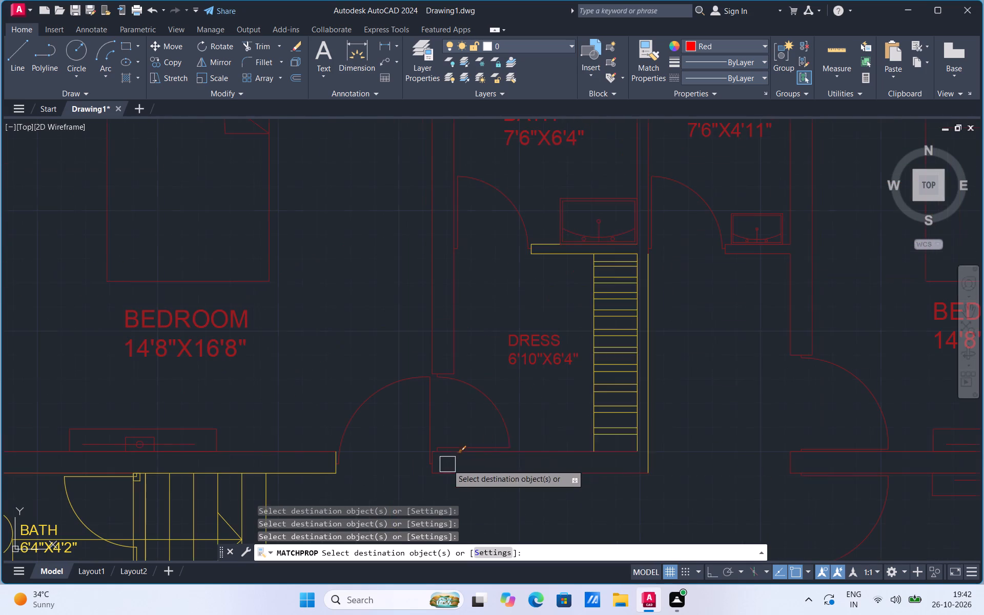
Match the red properties onto the short wall beneath the 7'6"X6'4" bath's washbasin, including its end line.
{"action": "left_click", "coordinate": [578, 254]}
{"action": "left_click", "coordinate": [540, 241]}
{"action": "scroll", "coordinate": [540, 241], "scroll_direction": "up", "scroll_amount": 2}
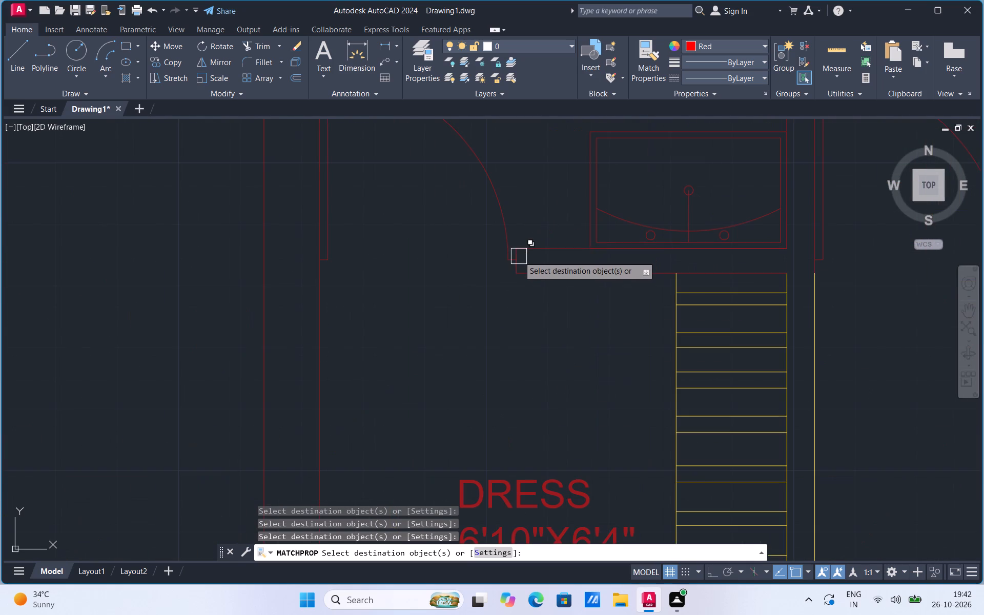
{"action": "left_click", "coordinate": [517, 249]}
{"action": "scroll", "coordinate": [546, 240], "scroll_direction": "down", "scroll_amount": 1}
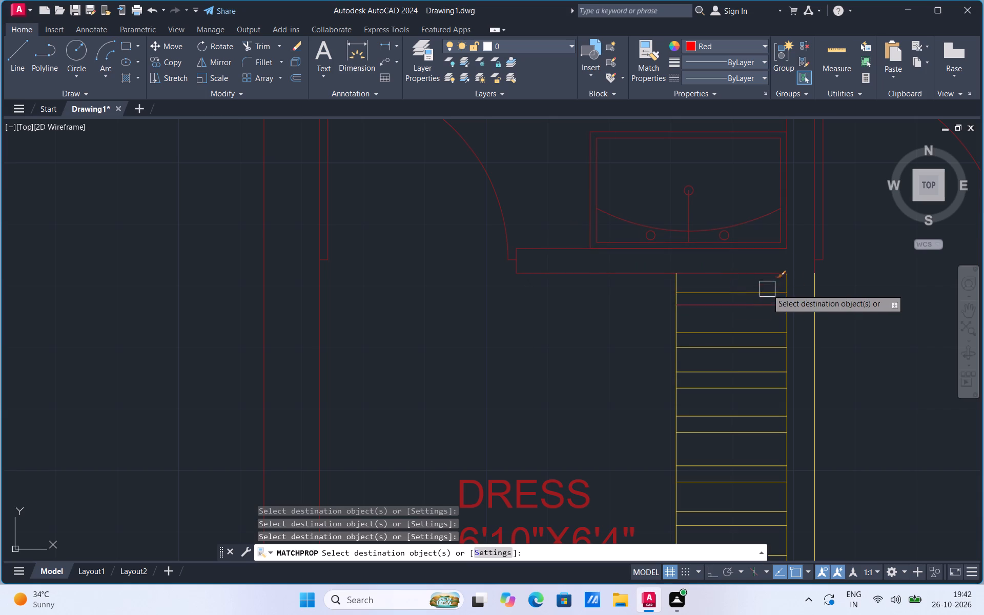
Match the red properties onto the DRESS wardrobe's side lines, the adjoining wall line and the topmost pair of shelf lines.
{"action": "left_click", "coordinate": [784, 281]}
{"action": "left_click", "coordinate": [811, 302]}
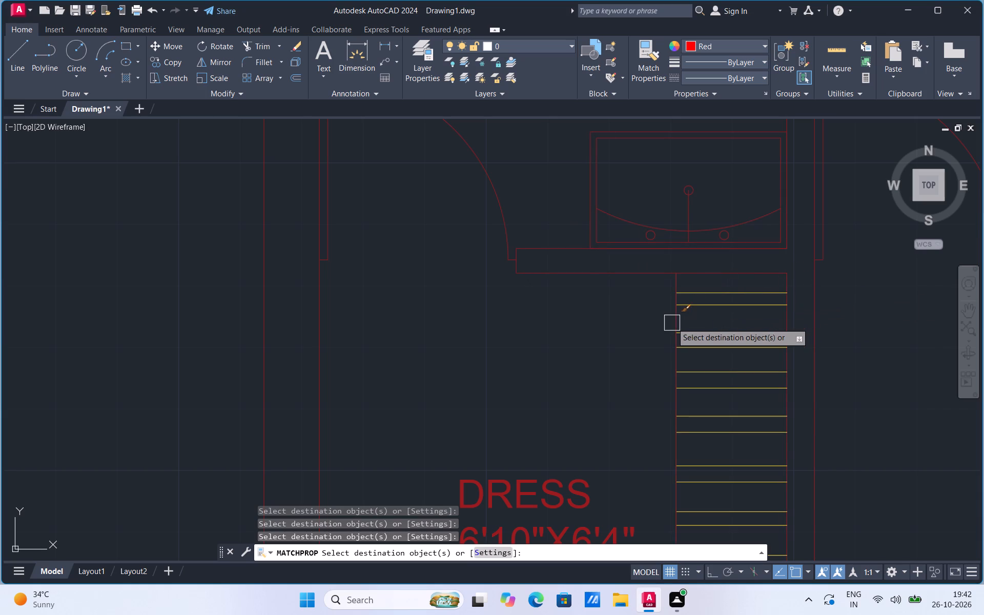
{"action": "left_click", "coordinate": [672, 323]}
{"action": "left_click", "coordinate": [706, 304]}
{"action": "left_click", "coordinate": [719, 288]}
Match the red properties onto the shelf lines in the lower and middle part of the DRESS wardrobe.
{"action": "scroll", "coordinate": [617, 299], "scroll_direction": "down", "scroll_amount": 3}
{"action": "scroll", "coordinate": [667, 378], "scroll_direction": "up", "scroll_amount": 2}
{"action": "left_click", "coordinate": [612, 408]}
{"action": "left_click", "coordinate": [612, 402]}
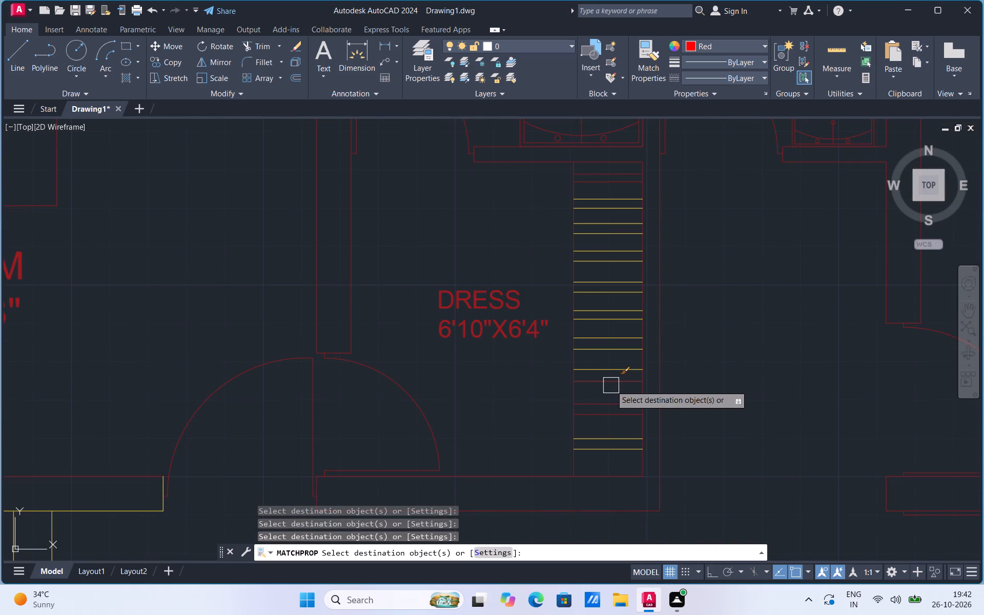
{"action": "left_click", "coordinate": [611, 385]}
{"action": "left_click", "coordinate": [613, 369]}
{"action": "left_click", "coordinate": [614, 348]}
{"action": "left_click", "coordinate": [614, 335]}
{"action": "left_click", "coordinate": [614, 319]}
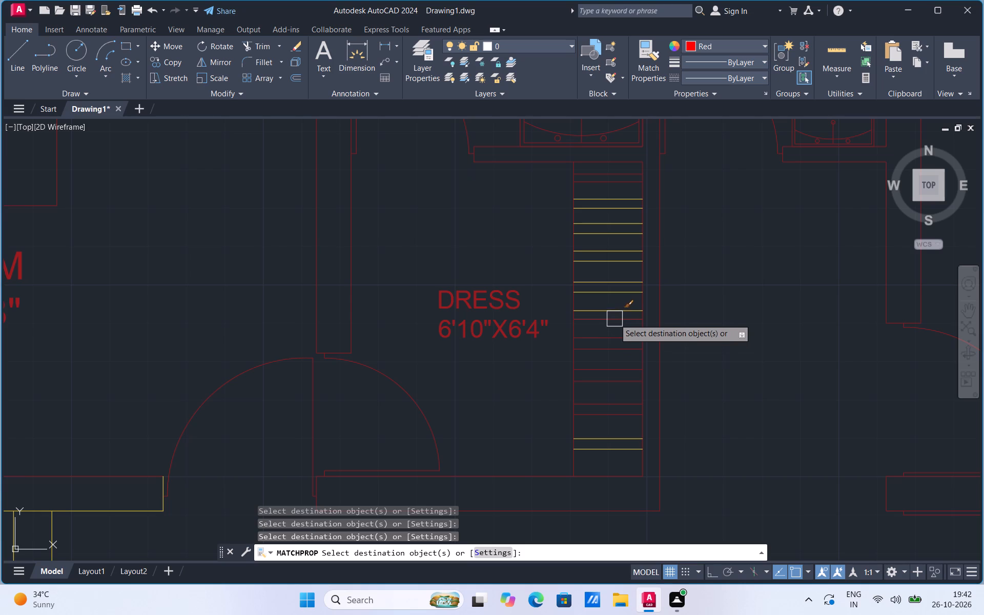
{"action": "left_click", "coordinate": [617, 309]}
{"action": "left_click", "coordinate": [614, 292]}
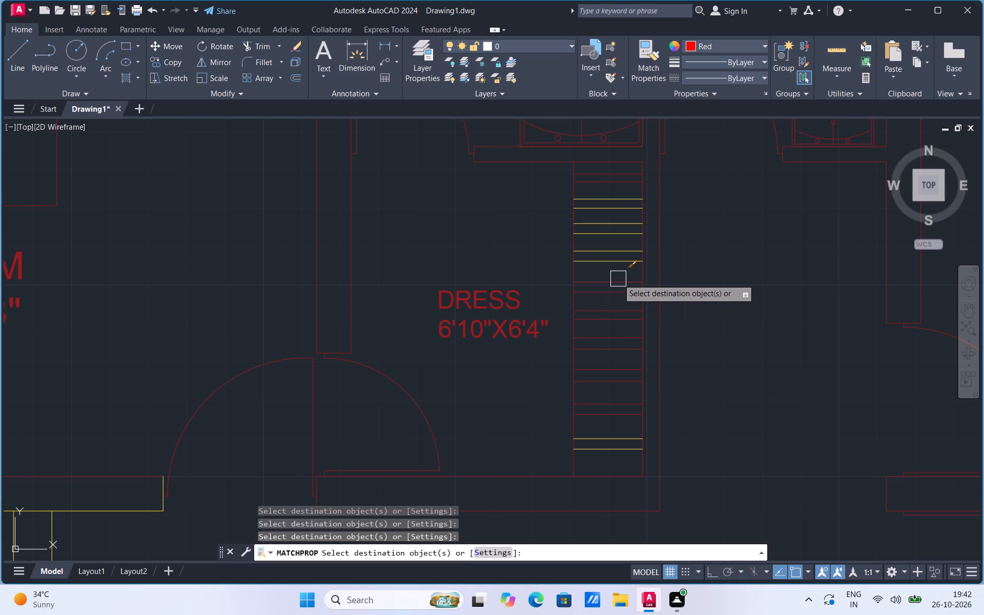
Match the red properties onto the remaining upper shelf lines and the bottom pair of shelf lines in the DRESS wardrobe.
{"action": "left_click", "coordinate": [618, 279]}
{"action": "left_click", "coordinate": [619, 262]}
{"action": "left_click", "coordinate": [621, 250]}
{"action": "left_click", "coordinate": [619, 227]}
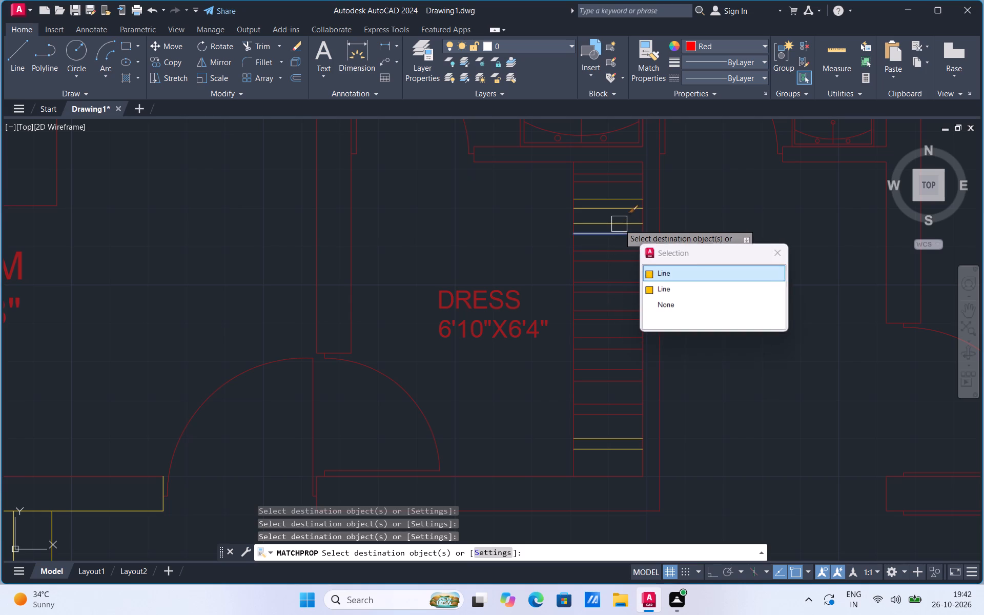
{"action": "left_click", "coordinate": [619, 223]}
{"action": "left_click", "coordinate": [618, 210]}
{"action": "left_click_drag", "start_coordinate": [621, 193], "coordinate": [621, 206]}
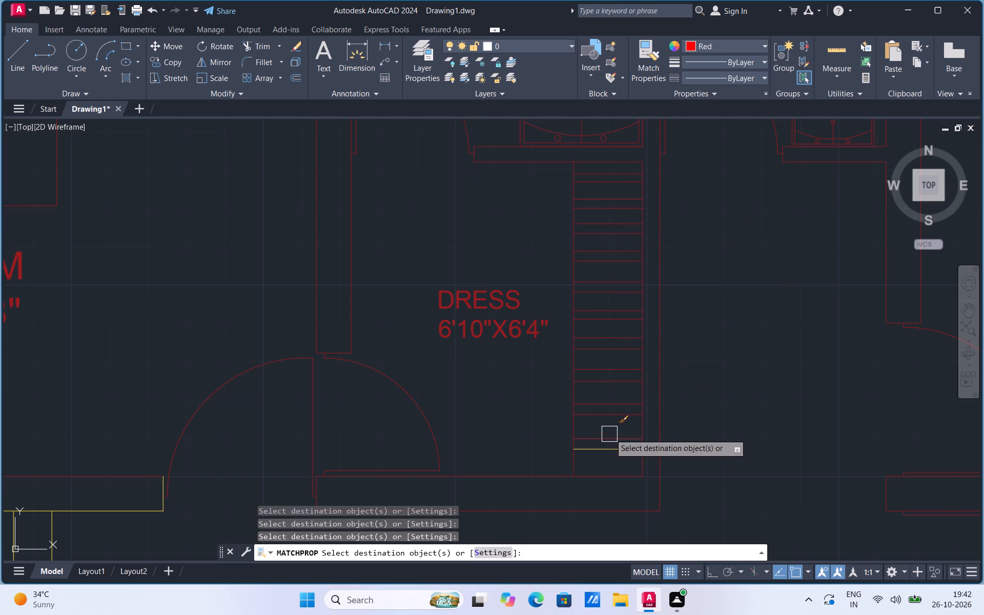
{"action": "left_click", "coordinate": [610, 433]}
{"action": "left_click", "coordinate": [608, 445]}
{"action": "scroll", "coordinate": [644, 290], "scroll_direction": "down", "scroll_amount": 2}
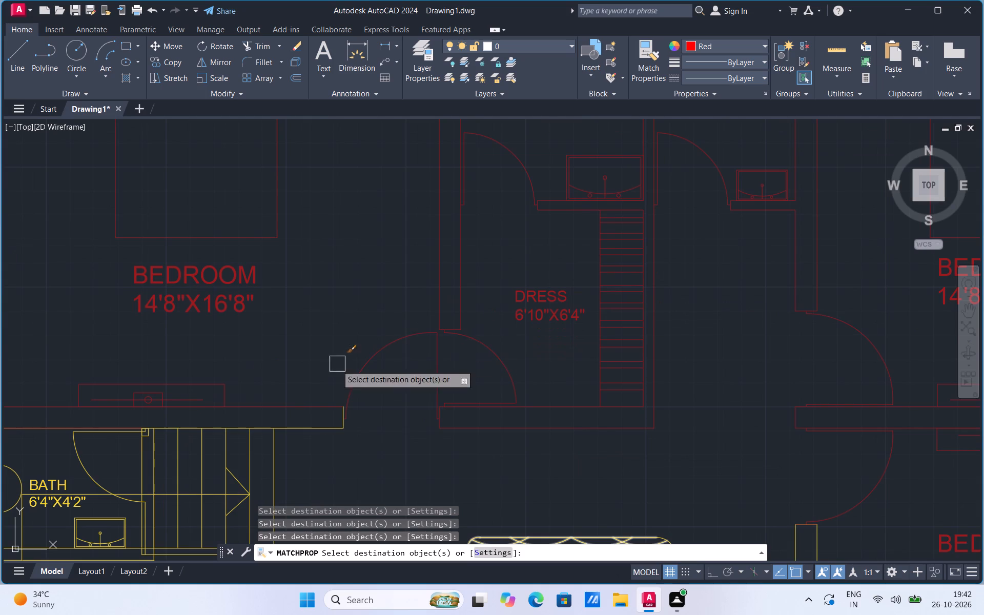
Match the red properties onto the 14'8"X16'8" bedroom's lower wall line and the wall end beside its door.
{"action": "scroll", "coordinate": [323, 426], "scroll_direction": "up", "scroll_amount": 2}
{"action": "left_click", "coordinate": [365, 392]}
{"action": "left_click", "coordinate": [350, 432]}
Match the red properties onto the 6'4"X4'2" bath's window, toilet and room label.
{"action": "scroll", "coordinate": [553, 345], "scroll_direction": "down", "scroll_amount": 2}
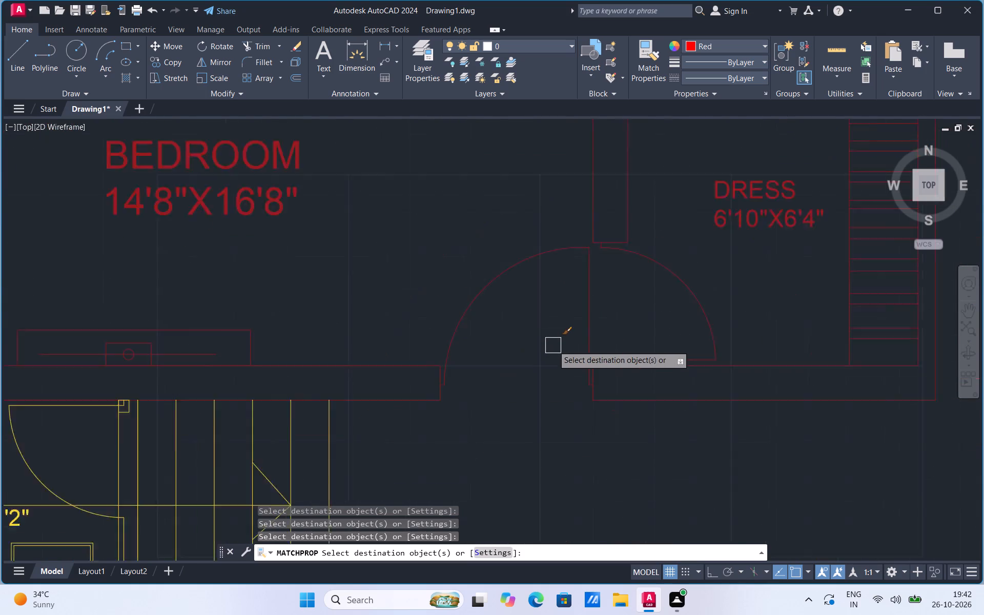
{"action": "scroll", "coordinate": [553, 346], "scroll_direction": "down", "scroll_amount": 1}
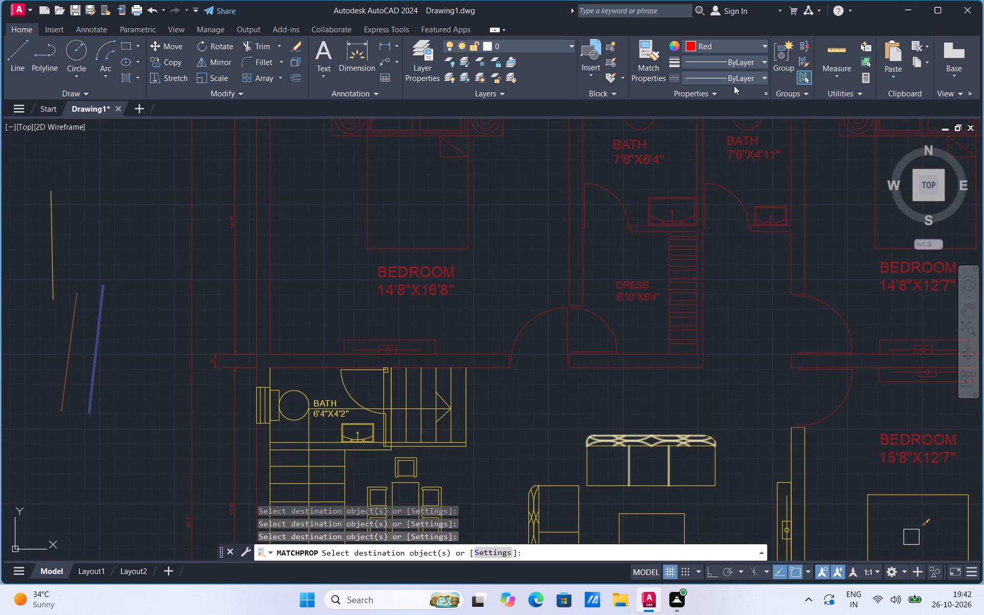
{"action": "scroll", "coordinate": [394, 364], "scroll_direction": "down", "scroll_amount": 2}
{"action": "scroll", "coordinate": [365, 418], "scroll_direction": "up", "scroll_amount": 3}
{"action": "scroll", "coordinate": [271, 253], "scroll_direction": "up", "scroll_amount": 1}
{"action": "left_click", "coordinate": [271, 252]}
{"action": "left_click", "coordinate": [283, 223]}
{"action": "left_click", "coordinate": [304, 231]}
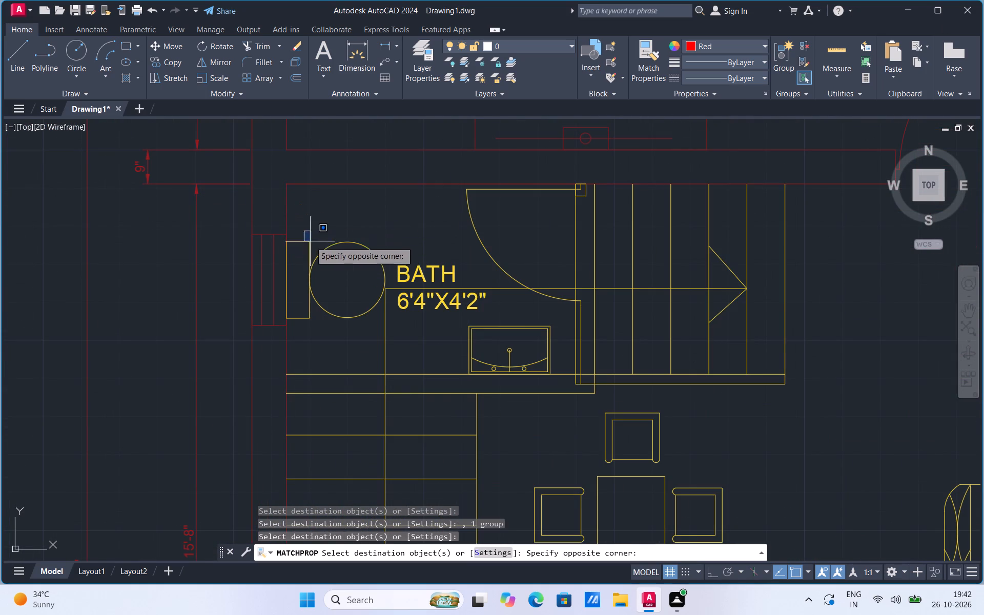
{"action": "left_click", "coordinate": [290, 263]}
{"action": "left_click", "coordinate": [334, 253]}
{"action": "left_click", "coordinate": [347, 319]}
{"action": "left_click", "coordinate": [432, 265]}
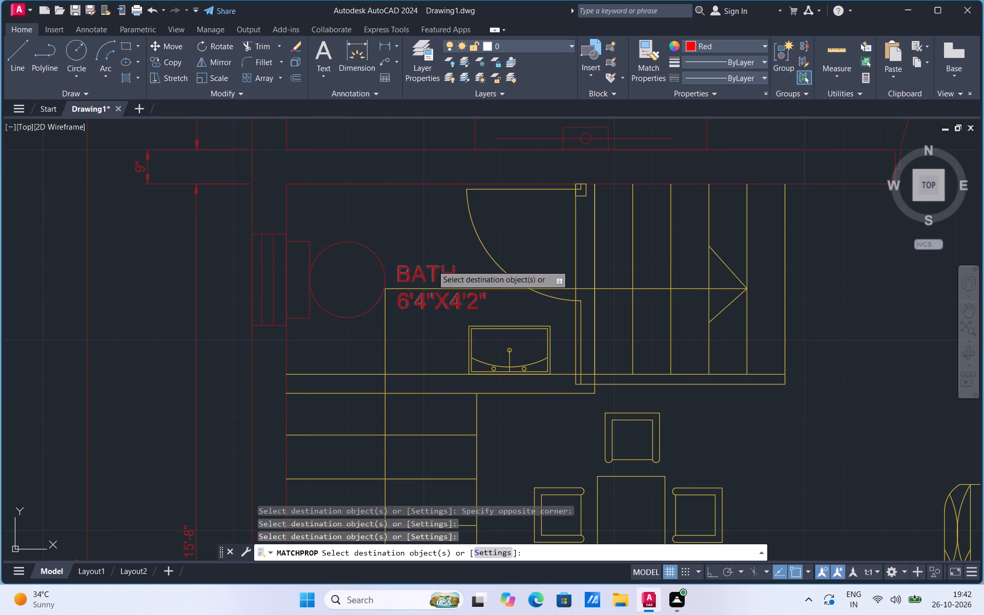
Match the red properties onto the stair direction lines crossing the 6'4"X4'2" bath, its door, corner post and stair-side wall lines.
{"action": "left_click", "coordinate": [387, 325]}
{"action": "left_click", "coordinate": [496, 284]}
{"action": "left_click", "coordinate": [494, 255]}
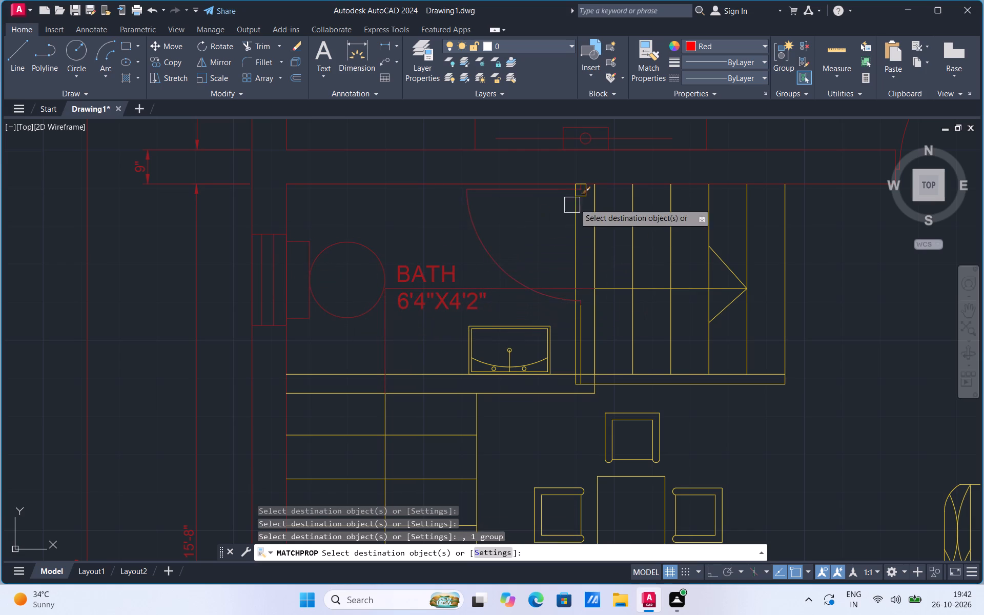
{"action": "left_click", "coordinate": [583, 200]}
{"action": "left_click", "coordinate": [578, 225]}
{"action": "left_click", "coordinate": [591, 214]}
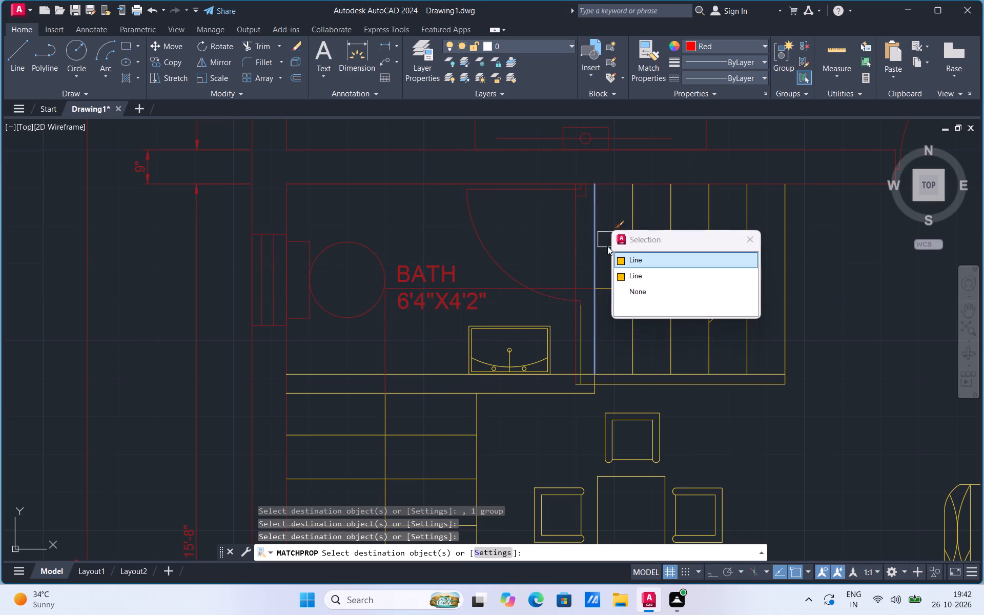
{"action": "left_click", "coordinate": [585, 341]}
{"action": "left_click", "coordinate": [617, 389]}
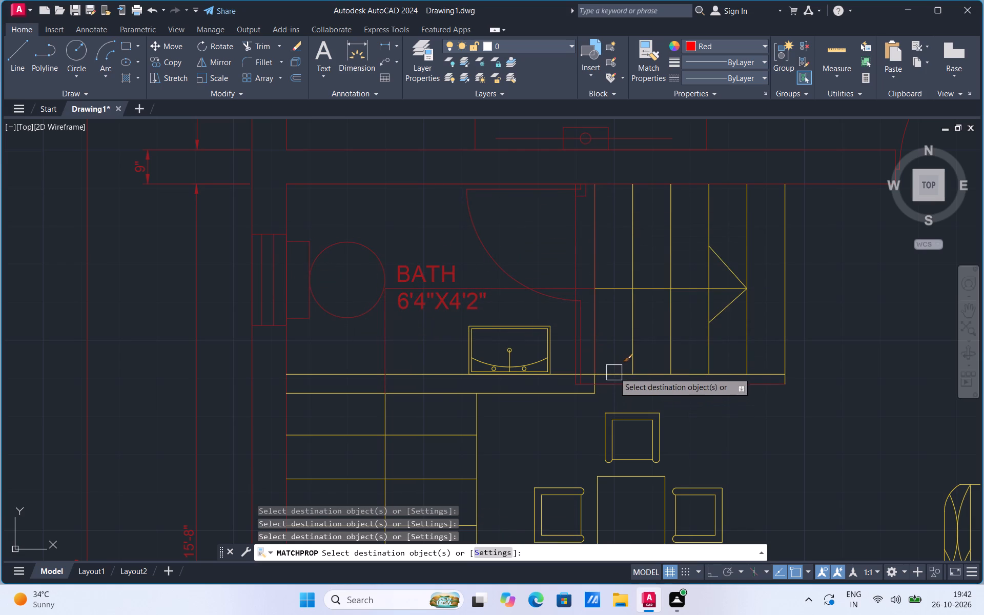
Match the red properties onto the treads, direction arrow and inner bottom line of the stair flight beside the 6'4"X4'2" bath.
{"action": "left_click", "coordinate": [613, 371]}
{"action": "left_click", "coordinate": [629, 334]}
{"action": "left_click", "coordinate": [623, 286]}
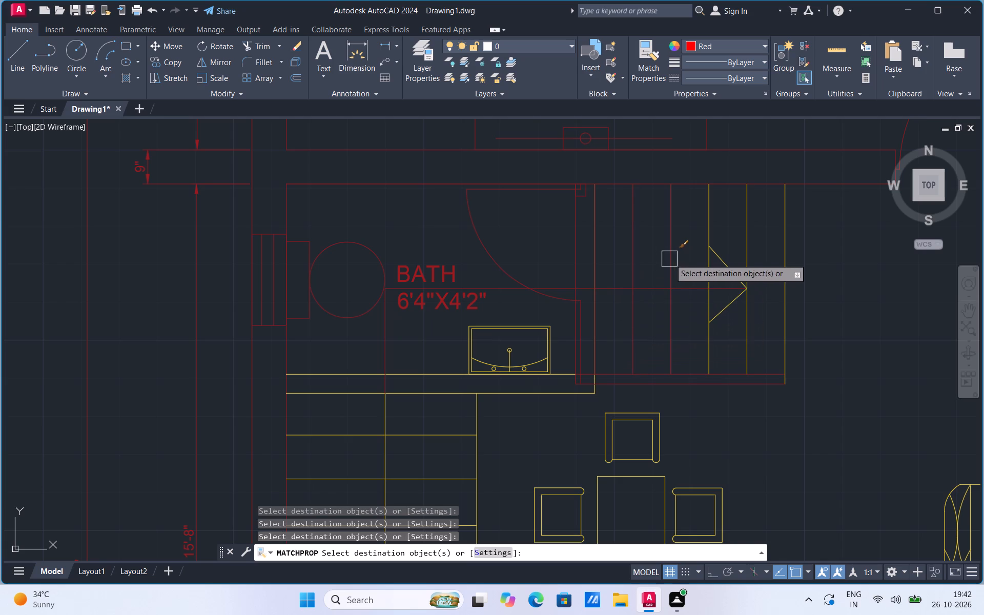
{"action": "left_click", "coordinate": [671, 259]}
{"action": "left_click", "coordinate": [713, 227]}
{"action": "left_click", "coordinate": [719, 261]}
{"action": "left_click", "coordinate": [725, 305]}
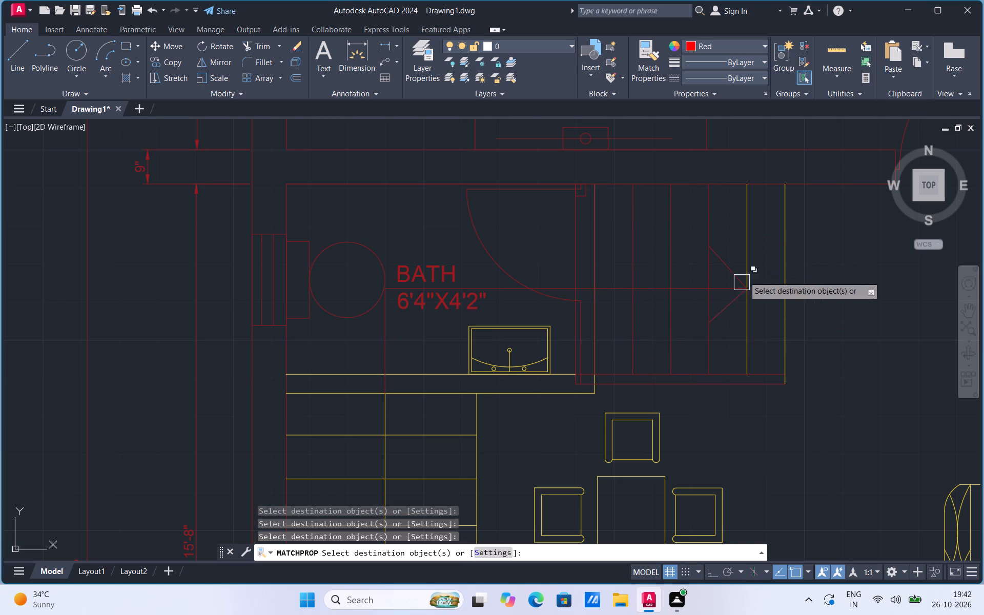
{"action": "left_click", "coordinate": [750, 249]}
{"action": "left_click", "coordinate": [778, 289]}
Match the red properties onto the 6'4"X4'2" bath's washbasin, its lower wall lines and the wall end by the stair.
{"action": "left_click", "coordinate": [544, 321]}
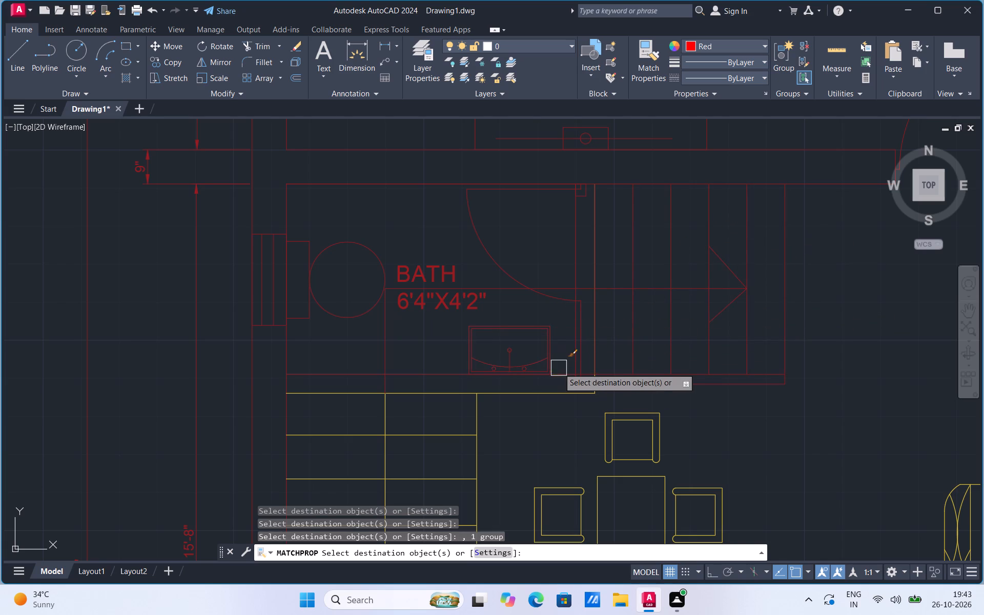
{"action": "left_click", "coordinate": [559, 374]}
{"action": "left_click", "coordinate": [575, 393]}
{"action": "scroll", "coordinate": [587, 381], "scroll_direction": "up", "scroll_amount": 3}
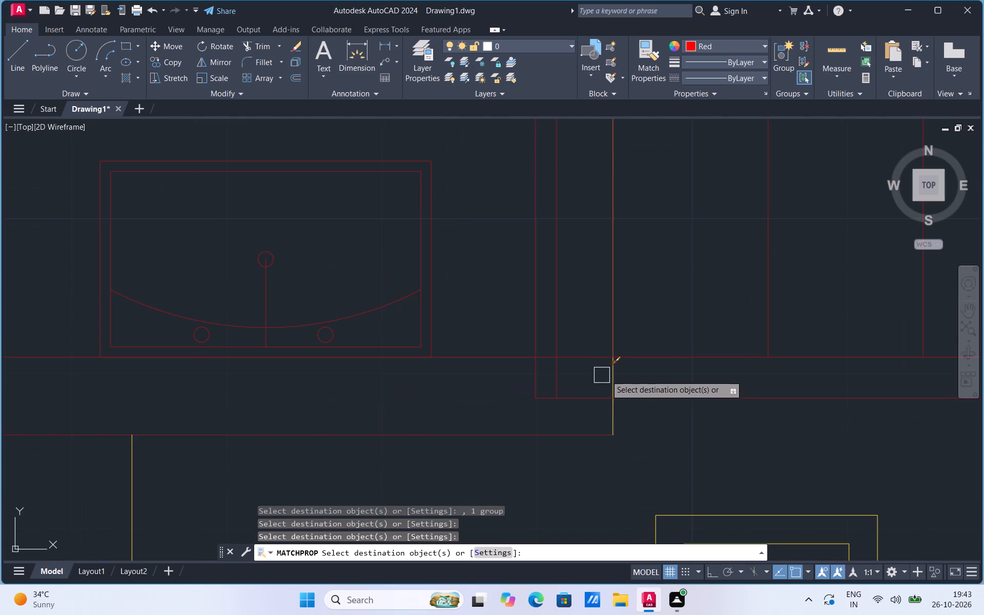
{"action": "left_click", "coordinate": [619, 374]}
Match the red properties onto the treads, direction line and side line of the stair flight below the 6'4"X4'2" bath.
{"action": "scroll", "coordinate": [615, 283], "scroll_direction": "down", "scroll_amount": 4}
{"action": "left_click", "coordinate": [510, 333]}
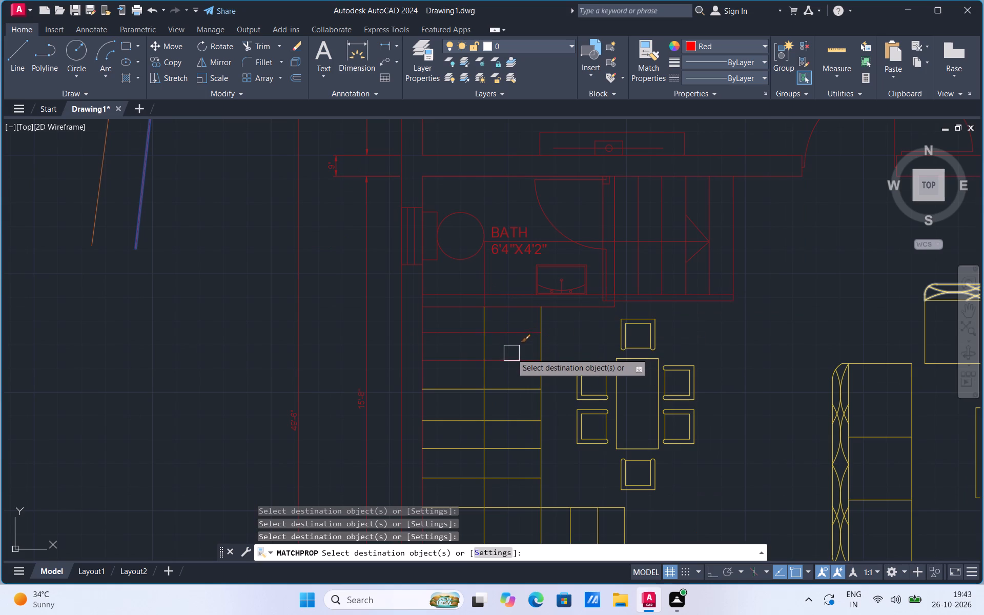
{"action": "left_click", "coordinate": [512, 354]}
{"action": "left_click_drag", "start_coordinate": [509, 399], "coordinate": [553, 377]}
{"action": "left_click_drag", "start_coordinate": [525, 391], "coordinate": [498, 434]}
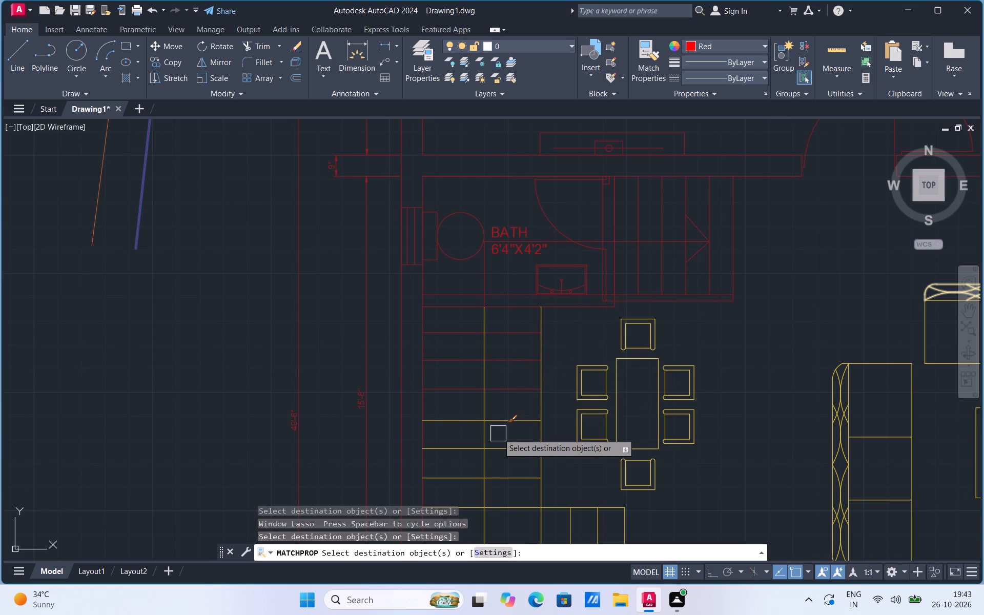
{"action": "left_click_drag", "start_coordinate": [498, 434], "coordinate": [504, 419]}
{"action": "left_click_drag", "start_coordinate": [478, 406], "coordinate": [471, 415]}
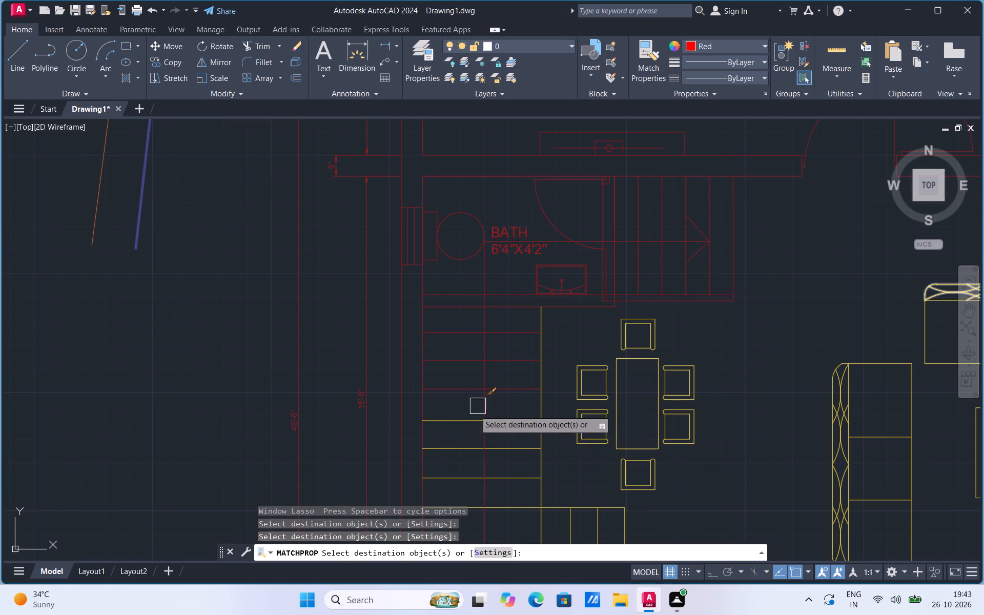
{"action": "left_click_drag", "start_coordinate": [471, 415], "coordinate": [459, 432]}
{"action": "left_click_drag", "start_coordinate": [467, 414], "coordinate": [462, 448]}
{"action": "left_click_drag", "start_coordinate": [462, 448], "coordinate": [456, 473]}
{"action": "left_click_drag", "start_coordinate": [456, 473], "coordinate": [536, 499]}
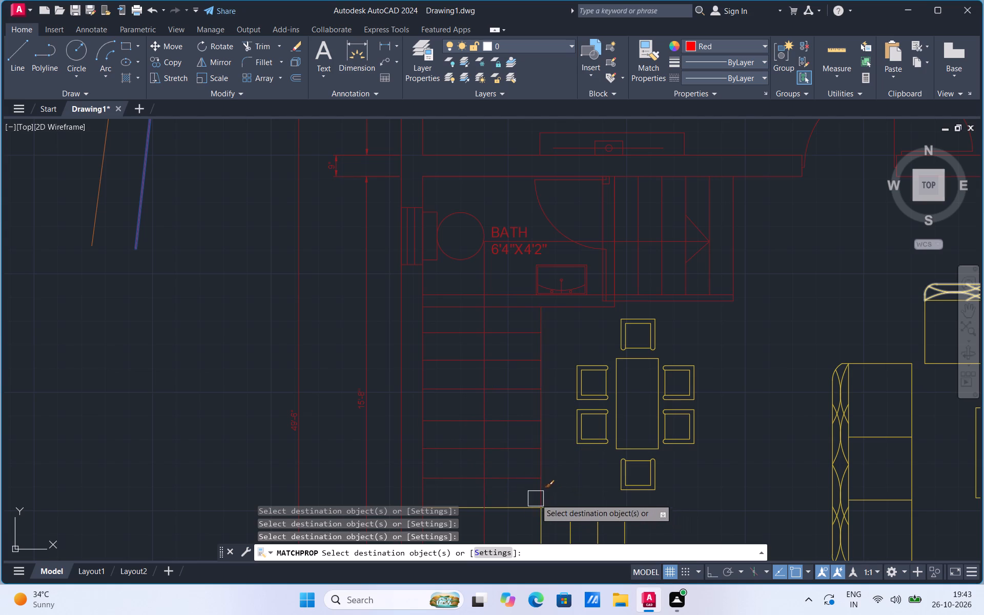
{"action": "left_click_drag", "start_coordinate": [536, 499], "coordinate": [526, 504]}
{"action": "left_click_drag", "start_coordinate": [526, 504], "coordinate": [542, 490]}
{"action": "left_click", "coordinate": [542, 490]}
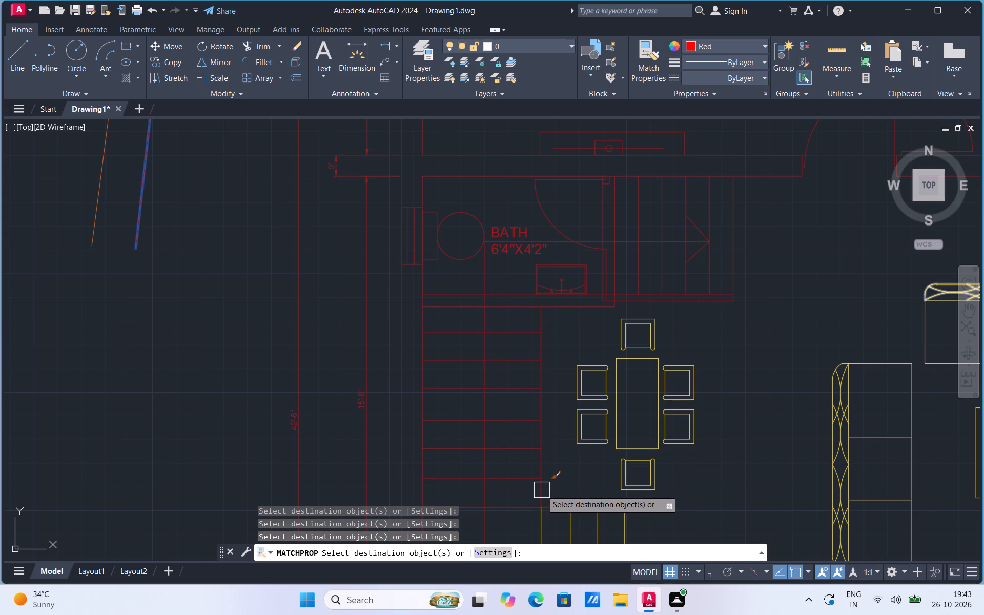
Match the red properties onto the short lower stair flight above the UTILITY room, including its treads, direction line and end circle.
{"action": "scroll", "coordinate": [443, 275], "scroll_direction": "down", "scroll_amount": 2}
{"action": "scroll", "coordinate": [479, 367], "scroll_direction": "up", "scroll_amount": 2}
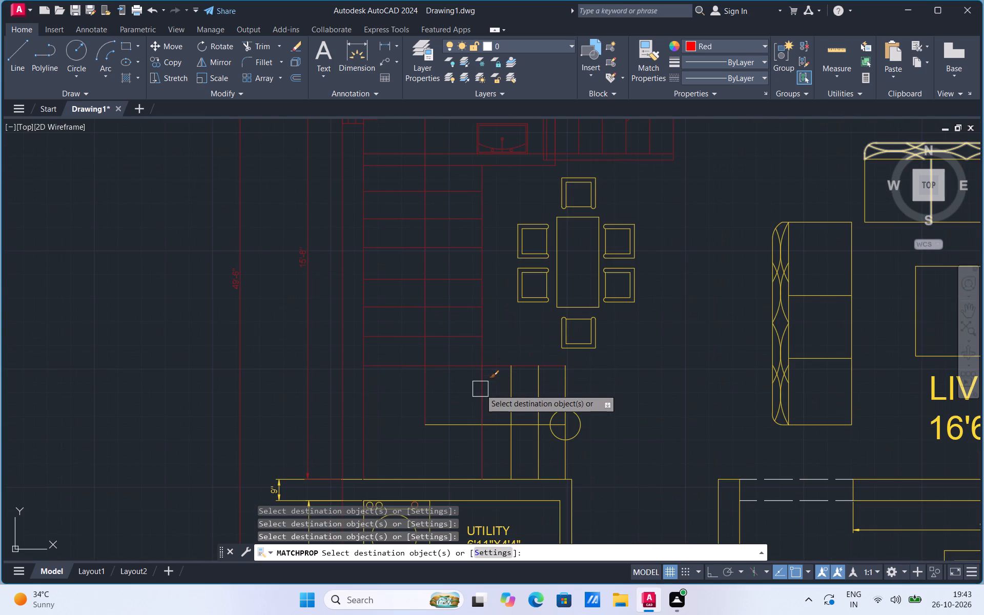
{"action": "left_click", "coordinate": [480, 389]}
{"action": "left_click", "coordinate": [503, 400]}
{"action": "left_click", "coordinate": [539, 395]}
{"action": "left_click", "coordinate": [536, 404]}
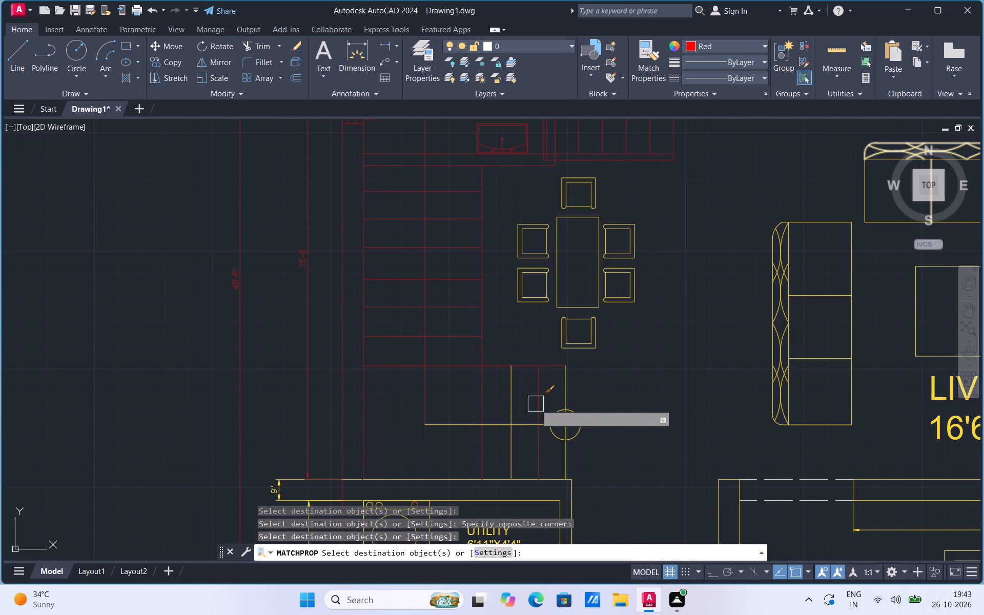
{"action": "left_click", "coordinate": [510, 409]}
{"action": "left_click", "coordinate": [499, 423]}
{"action": "left_click", "coordinate": [570, 401]}
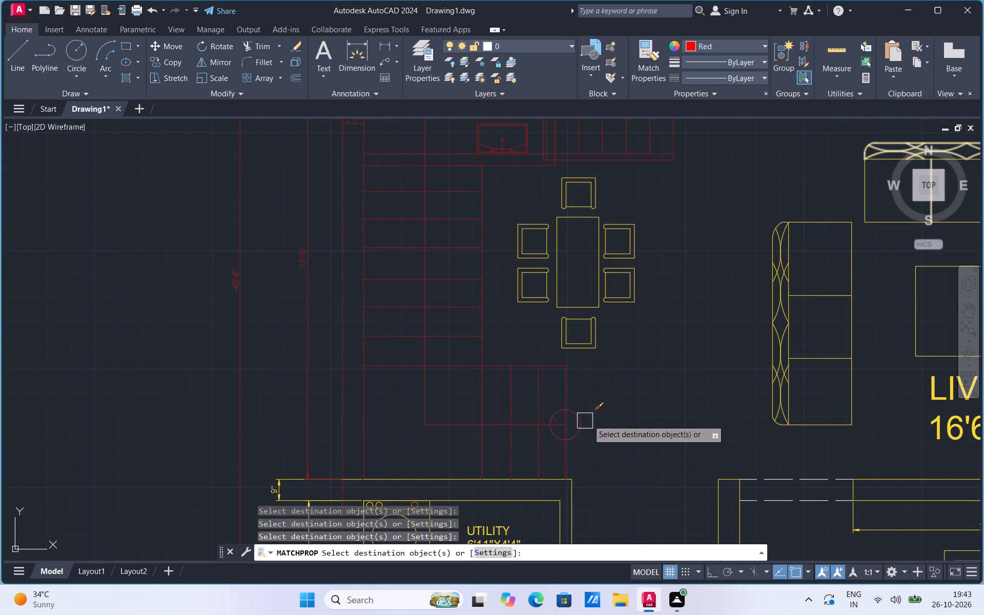
{"action": "left_click", "coordinate": [583, 423]}
Match the red properties onto the dining table and its six chairs.
{"action": "left_click", "coordinate": [596, 343]}
{"action": "left_click", "coordinate": [585, 308]}
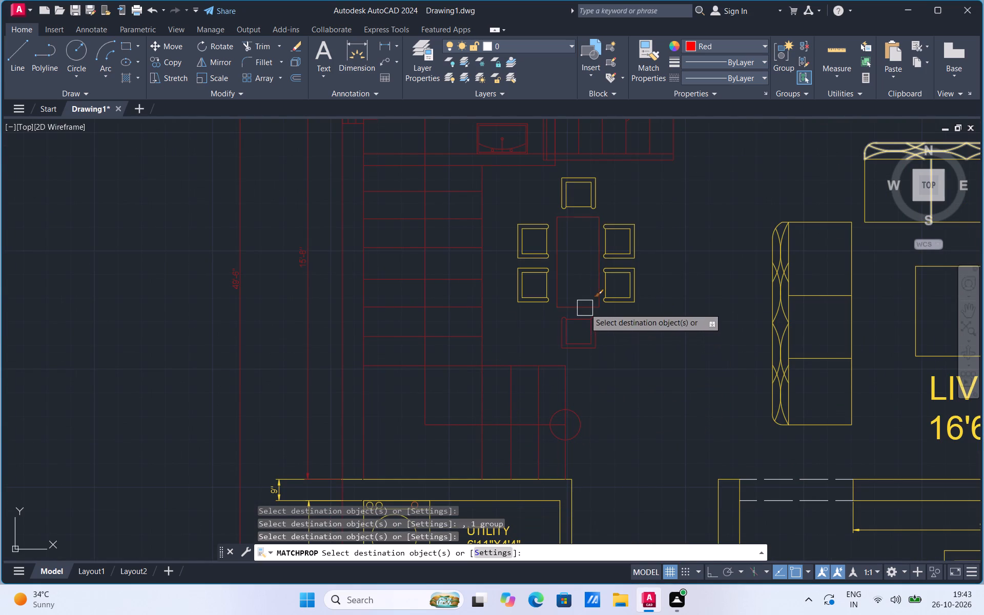
{"action": "left_click", "coordinate": [580, 207]}
{"action": "left_click", "coordinate": [524, 236]}
{"action": "left_click", "coordinate": [522, 273]}
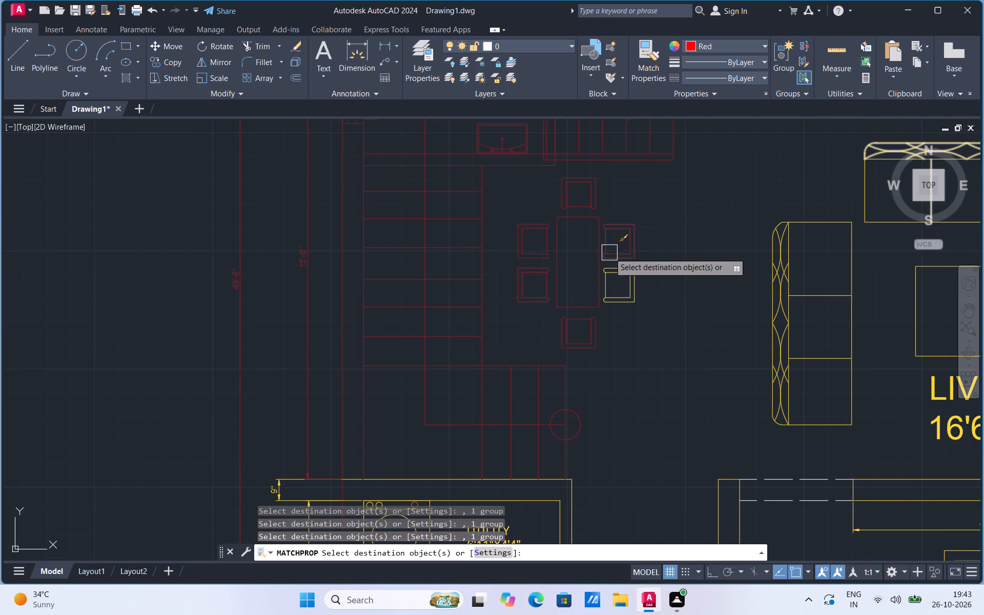
{"action": "left_click", "coordinate": [621, 252]}
{"action": "left_click", "coordinate": [622, 272]}
Match the red properties onto the 9", 4'-4" and 5" dimensions beside the UTILITY room.
{"action": "scroll", "coordinate": [581, 250], "scroll_direction": "down", "scroll_amount": 2}
{"action": "scroll", "coordinate": [542, 352], "scroll_direction": "up", "scroll_amount": 2}
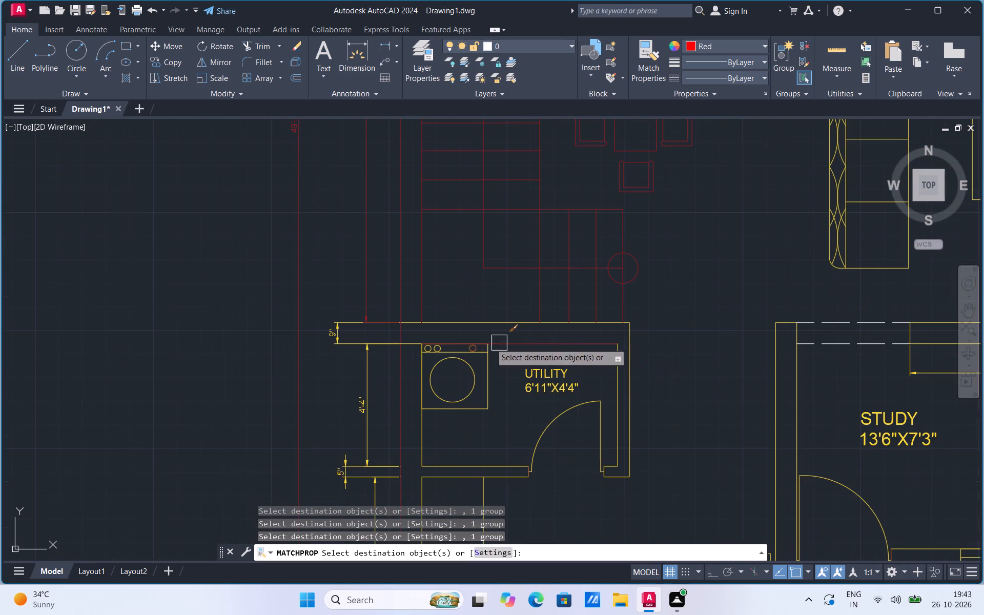
{"action": "left_click", "coordinate": [340, 332]}
{"action": "left_click", "coordinate": [365, 401]}
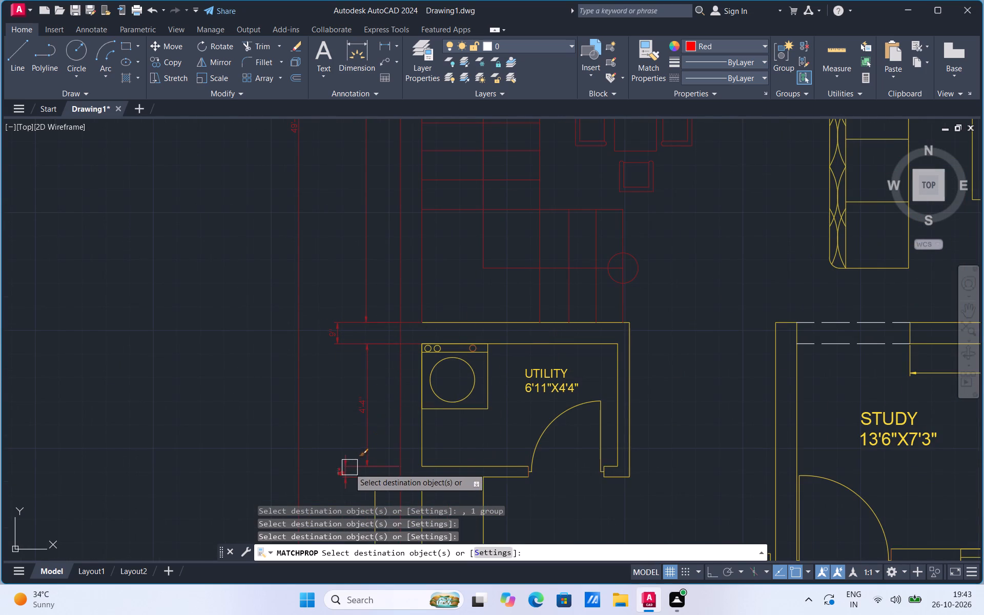
{"action": "left_click", "coordinate": [348, 468]}
Match the red properties onto UTILITY's upper wall lines and the washing machine, including its drum and small knob circles.
{"action": "left_click_drag", "start_coordinate": [485, 319], "coordinate": [488, 328]}
{"action": "left_click", "coordinate": [505, 343]}
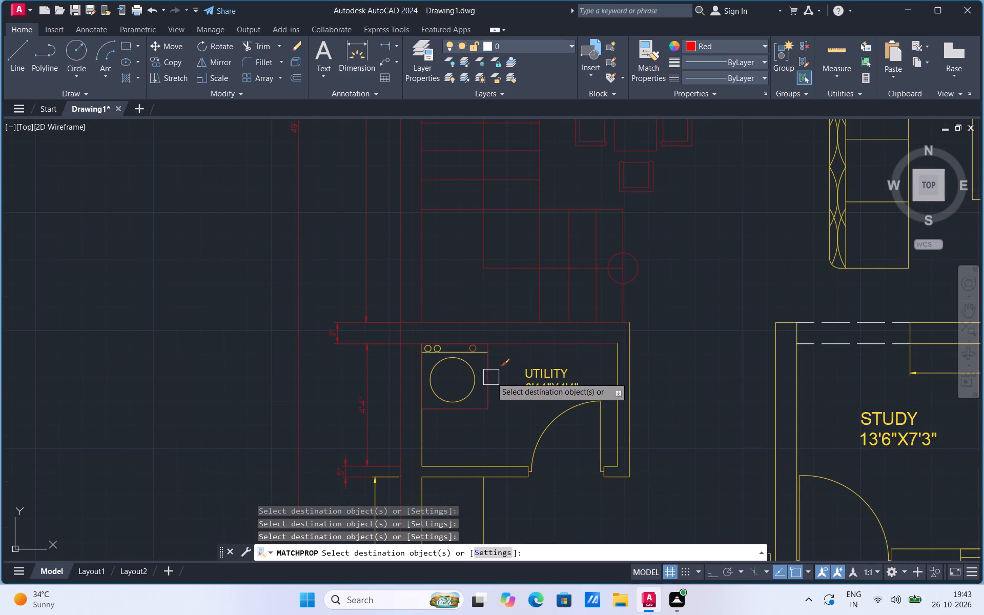
{"action": "left_click", "coordinate": [491, 378]}
{"action": "scroll", "coordinate": [474, 359], "scroll_direction": "up", "scroll_amount": 2}
{"action": "left_click", "coordinate": [430, 345]}
{"action": "left_click", "coordinate": [420, 356]}
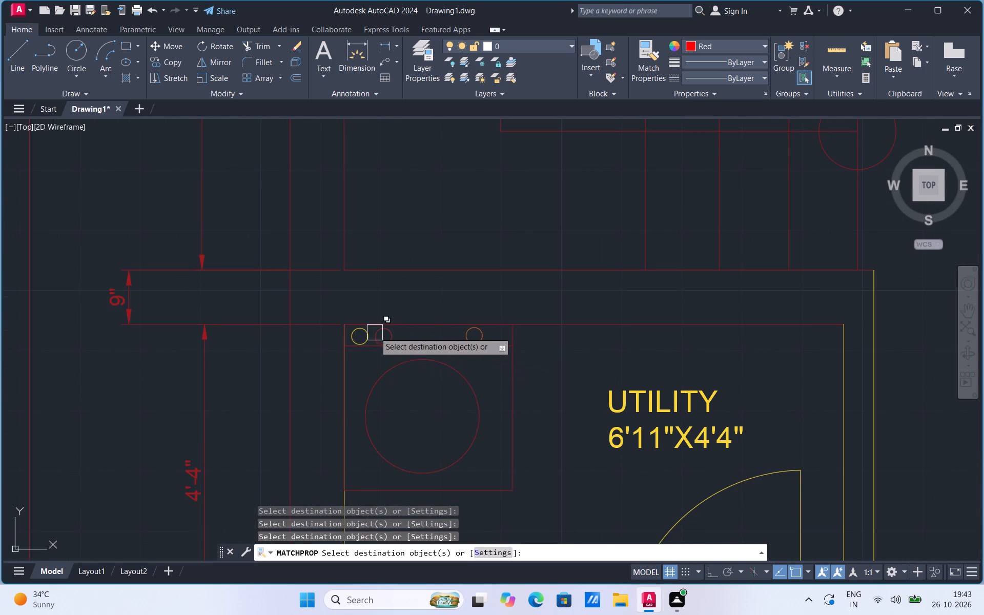
{"action": "left_click", "coordinate": [383, 330]}
{"action": "left_click", "coordinate": [363, 327]}
{"action": "scroll", "coordinate": [472, 281], "scroll_direction": "down", "scroll_amount": 2}
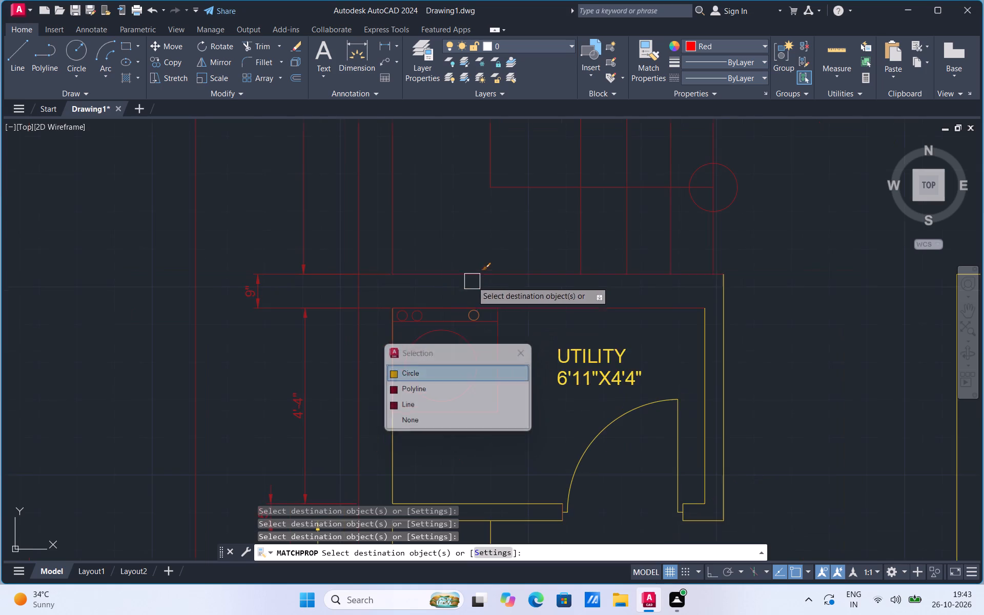
Match the red properties onto the UTILITY label, door and inner wall lines, plus its outer wall line on the door side.
{"action": "left_click", "coordinate": [621, 360]}
{"action": "left_click", "coordinate": [703, 351]}
{"action": "left_click", "coordinate": [730, 339]}
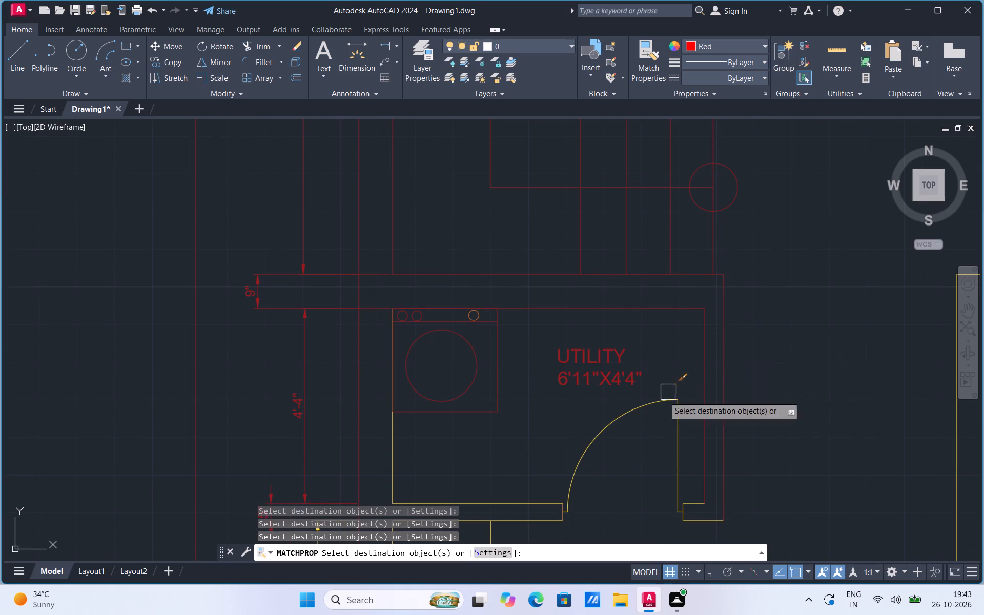
{"action": "left_click", "coordinate": [650, 408]}
{"action": "scroll", "coordinate": [631, 309], "scroll_direction": "down", "scroll_amount": 2}
{"action": "scroll", "coordinate": [578, 393], "scroll_direction": "up", "scroll_amount": 1}
{"action": "left_click", "coordinate": [560, 375]}
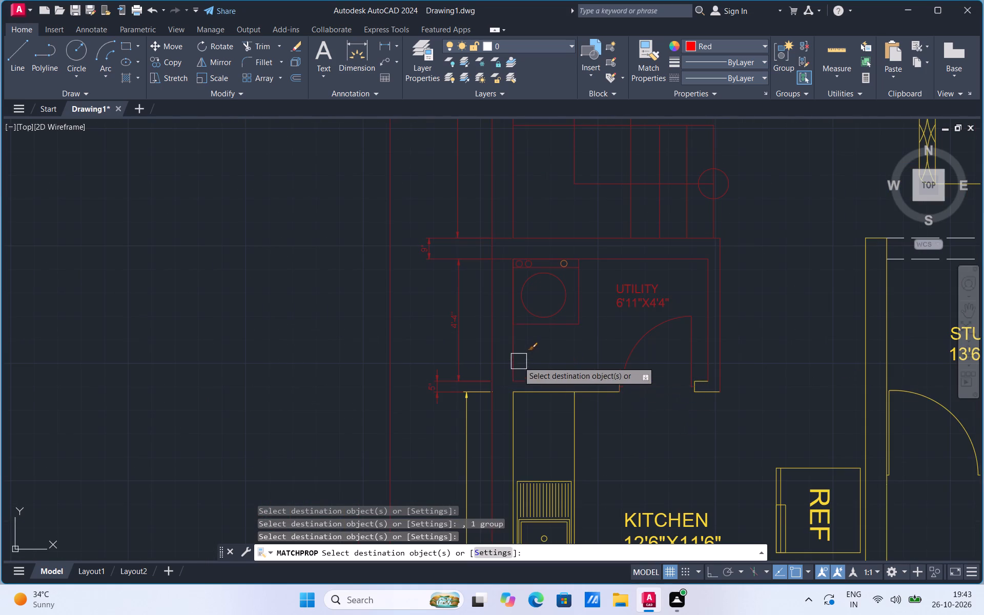
{"action": "left_click", "coordinate": [518, 360]}
Match the red properties onto the upper KITCHEN wall line, sink-side counter edge, outer-wall inner line and 11'-6" dimension.
{"action": "left_click", "coordinate": [580, 427]}
{"action": "left_click", "coordinate": [591, 397]}
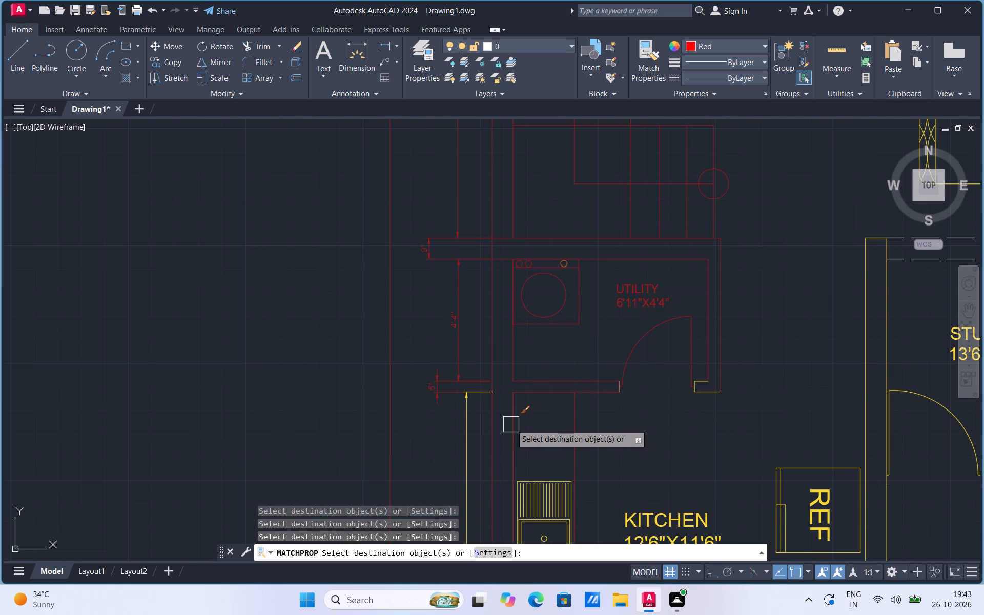
{"action": "left_click", "coordinate": [511, 425]}
{"action": "left_click", "coordinate": [466, 419]}
Match the red properties onto the three lines of the short wall end beside the UTILITY door.
{"action": "scroll", "coordinate": [709, 393], "scroll_direction": "up", "scroll_amount": 4}
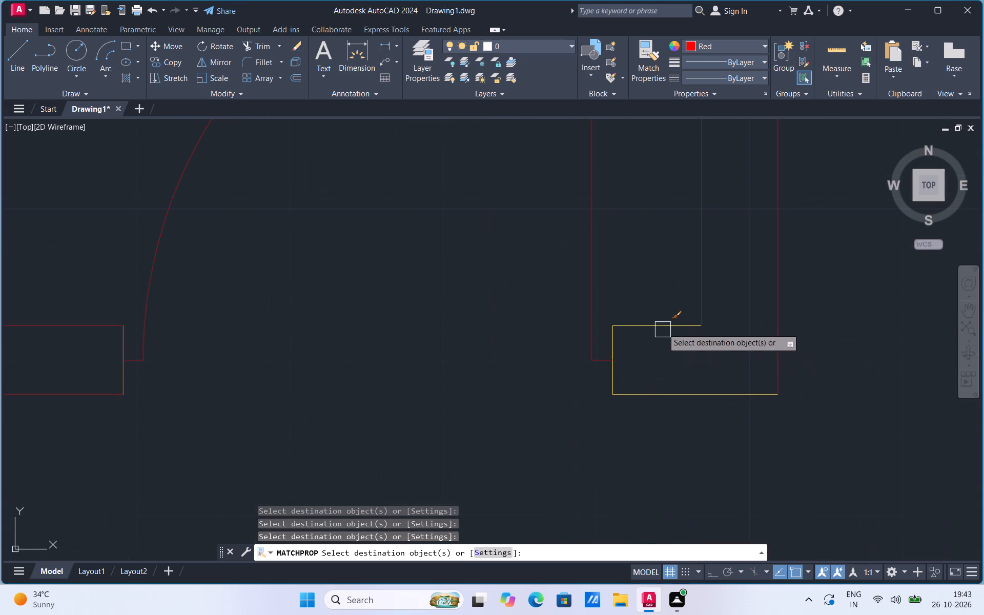
{"action": "left_click", "coordinate": [645, 333]}
{"action": "left_click_drag", "start_coordinate": [617, 343], "coordinate": [628, 353]}
{"action": "left_click", "coordinate": [653, 387]}
{"action": "scroll", "coordinate": [575, 281], "scroll_direction": "down", "scroll_amount": 2}
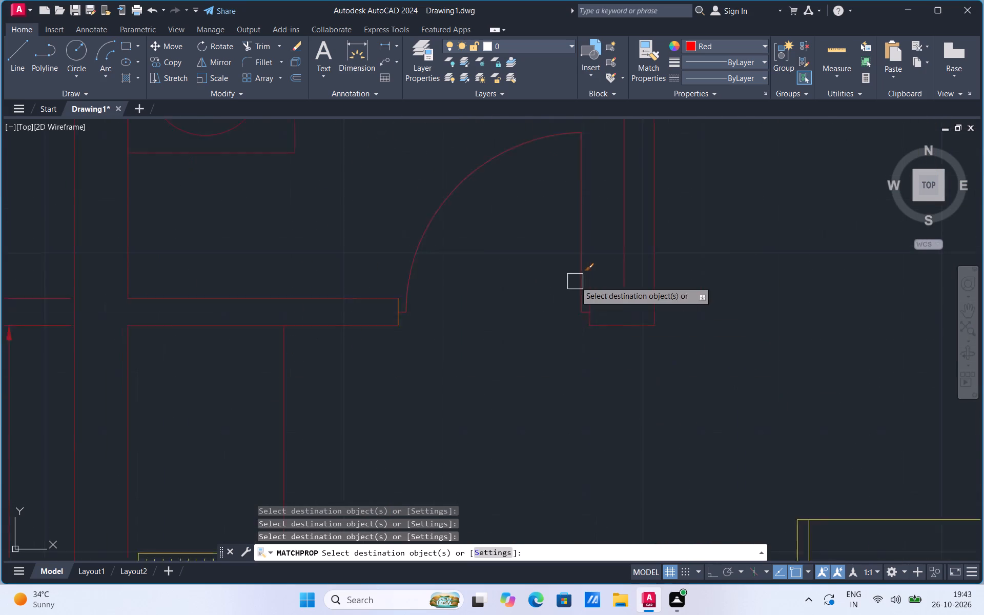
Match the red properties onto the KITCHEN label, sink, REF refrigerator, counter edges and stove.
{"action": "scroll", "coordinate": [575, 281], "scroll_direction": "down", "scroll_amount": 1}
{"action": "scroll", "coordinate": [504, 343], "scroll_direction": "down", "scroll_amount": 2}
{"action": "scroll", "coordinate": [468, 420], "scroll_direction": "up", "scroll_amount": 1}
{"action": "left_click", "coordinate": [425, 394]}
{"action": "left_click", "coordinate": [541, 408]}
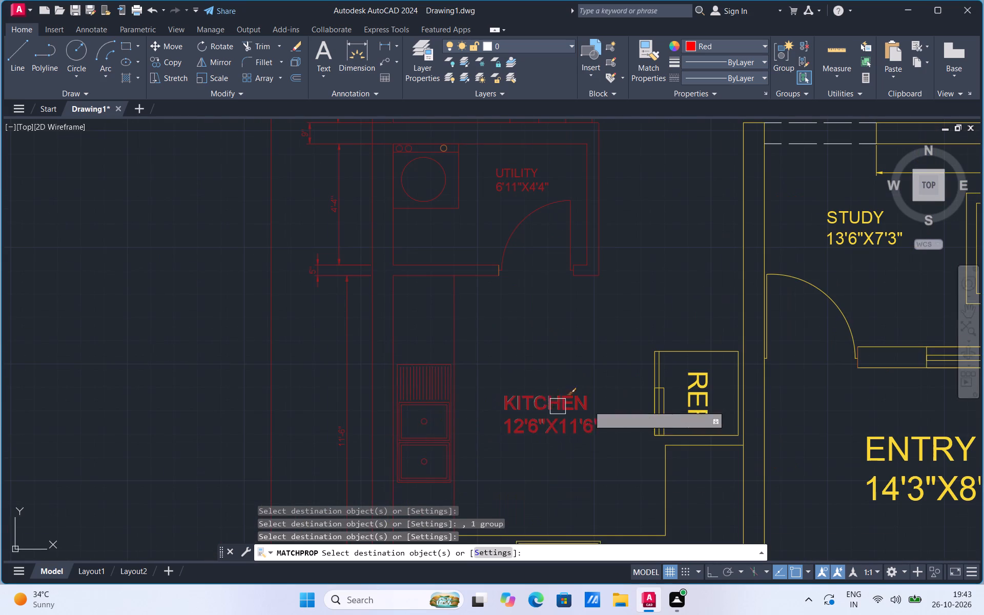
{"action": "left_click", "coordinate": [706, 352]}
{"action": "left_click", "coordinate": [704, 382]}
{"action": "scroll", "coordinate": [646, 300], "scroll_direction": "down", "scroll_amount": 1}
{"action": "left_click", "coordinate": [655, 406]}
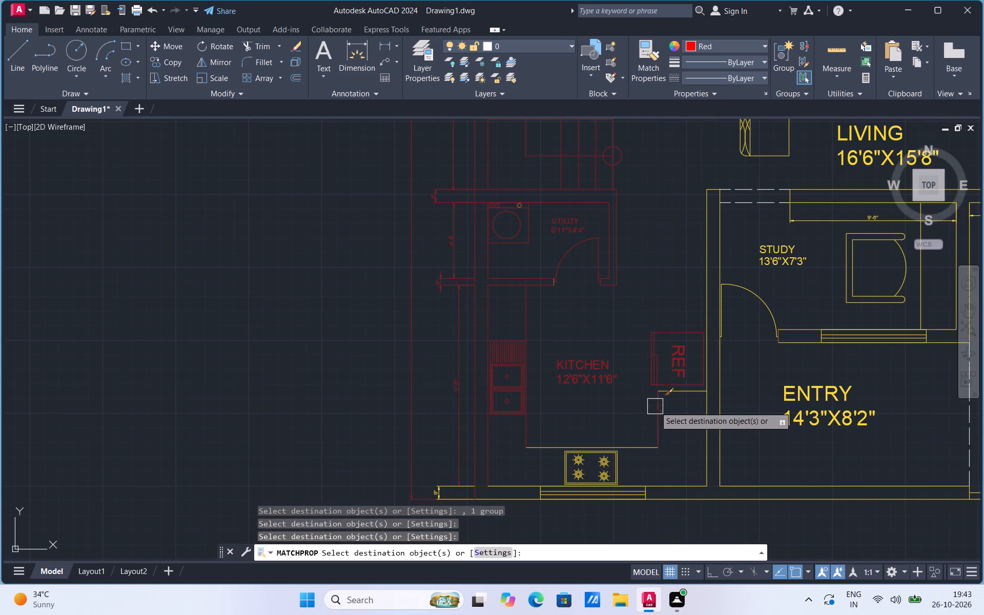
{"action": "left_click", "coordinate": [642, 439]}
{"action": "left_click", "coordinate": [619, 469]}
{"action": "left_click", "coordinate": [612, 470]}
Match the red properties onto the wall lines and window below the kitchen stove, plus the wall-thickness dimension at that corner.
{"action": "left_click", "coordinate": [604, 489]}
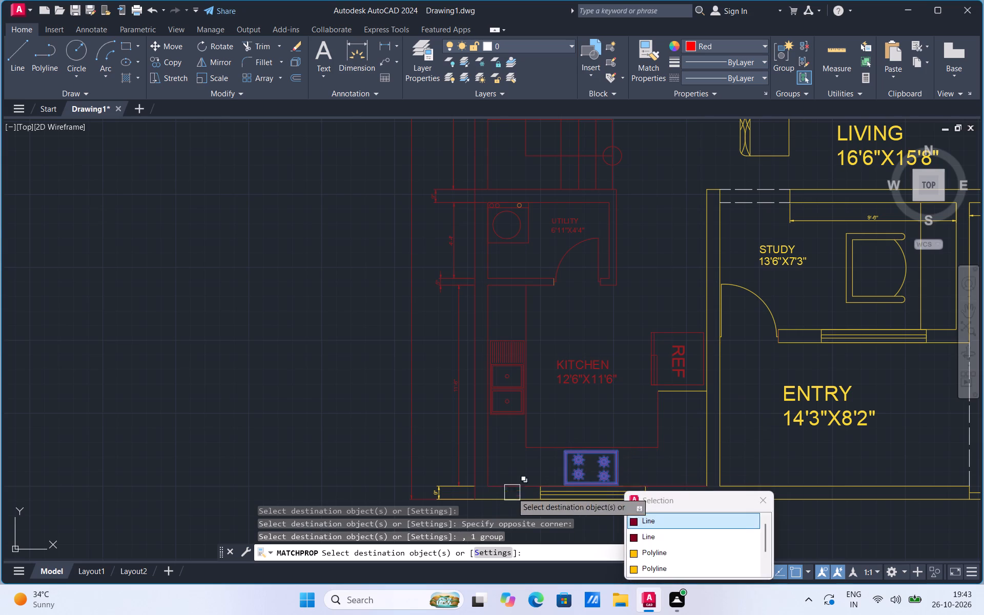
{"action": "left_click", "coordinate": [497, 495]}
{"action": "left_click", "coordinate": [509, 485]}
{"action": "left_click", "coordinate": [544, 497]}
{"action": "left_click", "coordinate": [452, 487]}
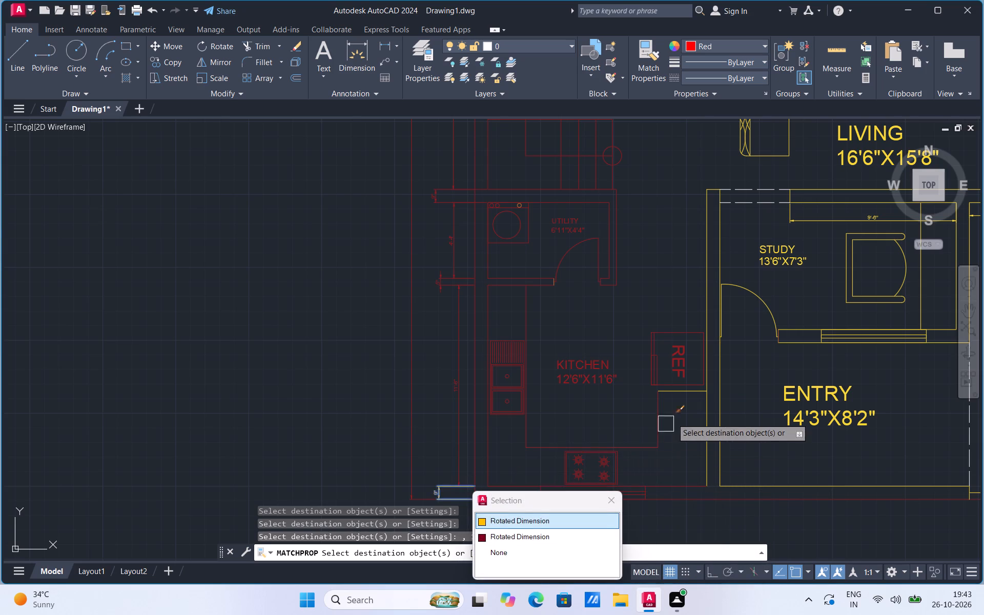
Match the red properties onto the counter's end line below REF and the wall separating KITCHEN from ENTRY and STUDY.
{"action": "left_click", "coordinate": [693, 397]}
{"action": "left_click", "coordinate": [704, 430]}
{"action": "left_click", "coordinate": [723, 399]}
{"action": "scroll", "coordinate": [482, 423], "scroll_direction": "down", "scroll_amount": 2}
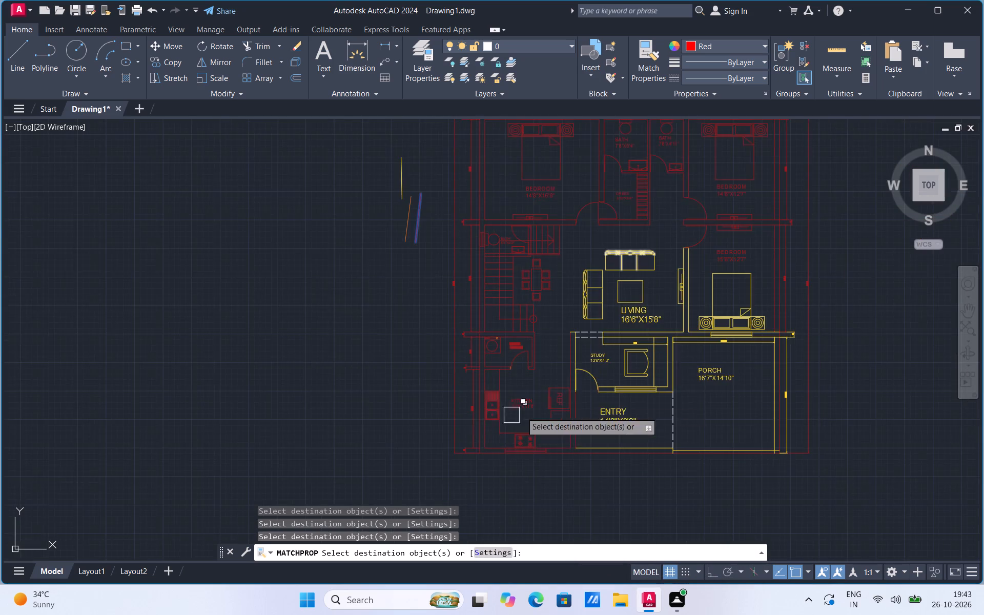
{"action": "scroll", "coordinate": [592, 364], "scroll_direction": "up", "scroll_amount": 2}
{"action": "scroll", "coordinate": [557, 313], "scroll_direction": "up", "scroll_amount": 1}
{"action": "left_click", "coordinate": [544, 321]}
{"action": "left_click", "coordinate": [522, 261]}
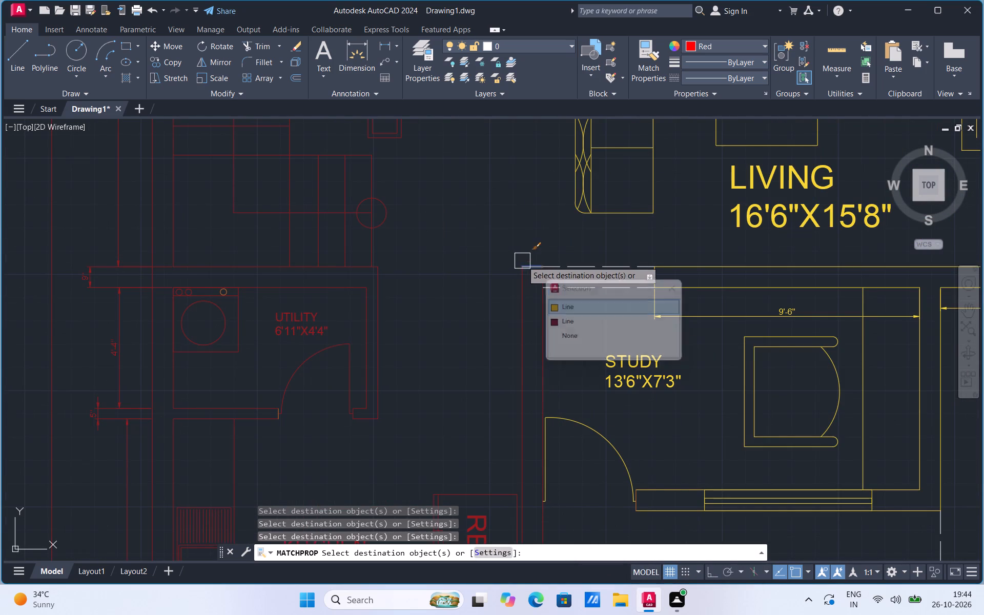
Match the red properties onto STUDY's upper wall lines, the wall end at the dashed opening and the 9'-6" dimension.
{"action": "left_click", "coordinate": [733, 272]}
{"action": "left_click", "coordinate": [724, 287]}
{"action": "left_click", "coordinate": [704, 318]}
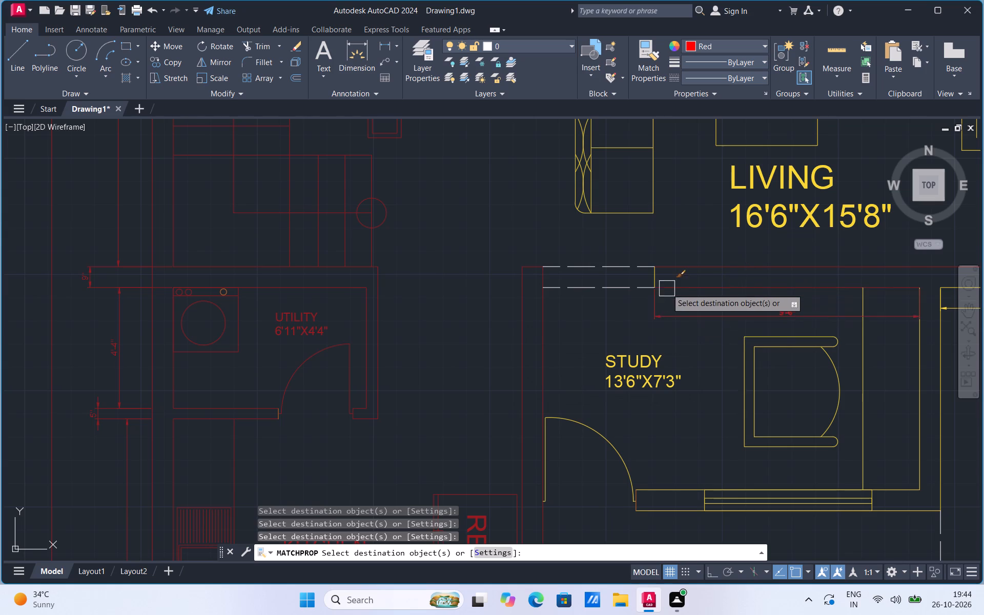
{"action": "scroll", "coordinate": [658, 272], "scroll_direction": "up", "scroll_amount": 3}
{"action": "left_click", "coordinate": [646, 280]}
{"action": "scroll", "coordinate": [646, 280], "scroll_direction": "down", "scroll_amount": 4}
Match the red properties onto the STUDY label, door, and the wall and window between STUDY and ENTRY.
{"action": "left_click", "coordinate": [647, 336]}
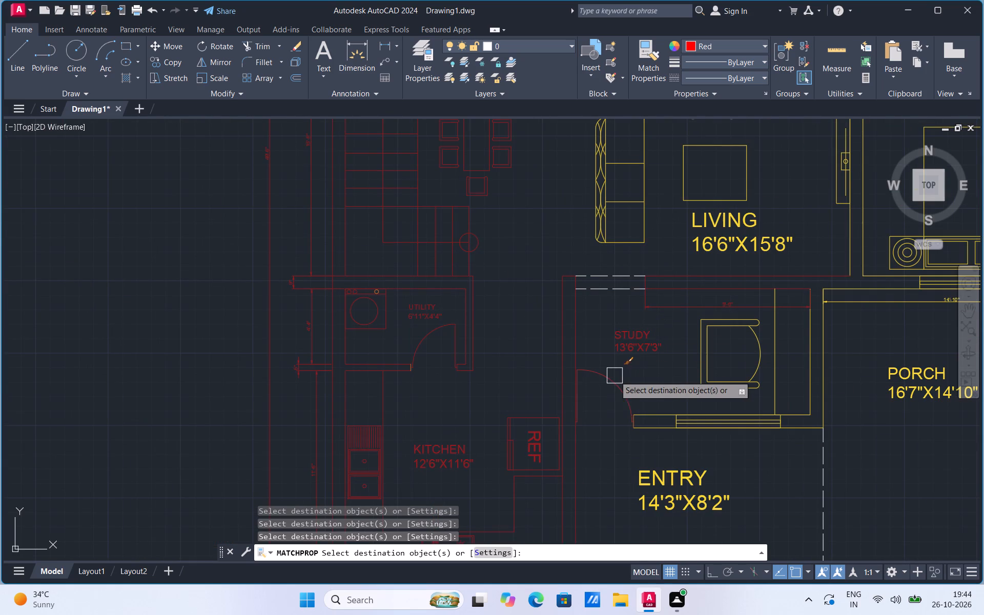
{"action": "left_click", "coordinate": [626, 391]}
{"action": "left_click", "coordinate": [644, 408]}
{"action": "left_click", "coordinate": [653, 422]}
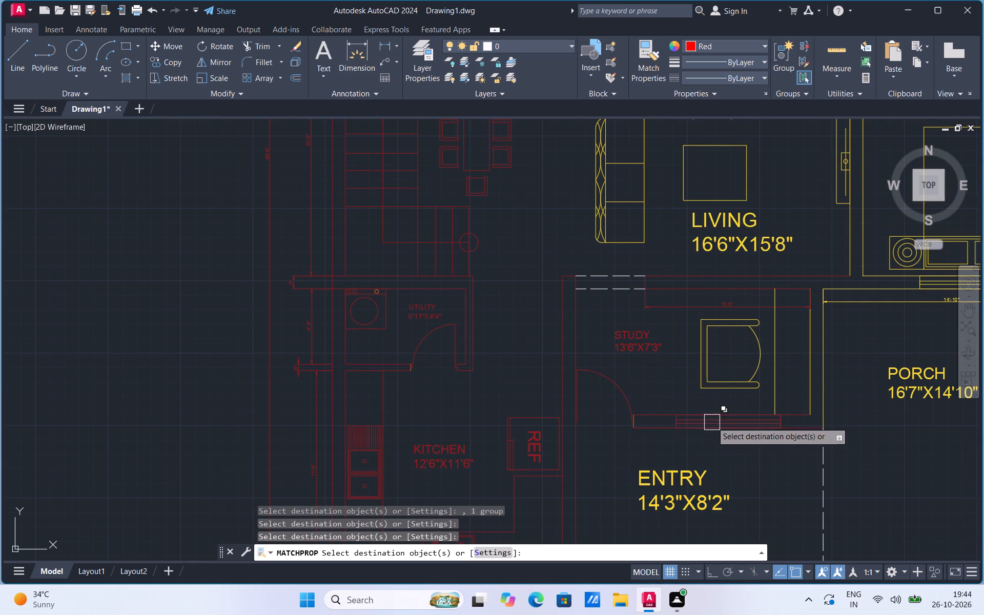
{"action": "left_click", "coordinate": [712, 422]}
{"action": "scroll", "coordinate": [642, 418], "scroll_direction": "up", "scroll_amount": 3}
{"action": "left_click", "coordinate": [627, 419]}
{"action": "scroll", "coordinate": [612, 421], "scroll_direction": "down", "scroll_amount": 3}
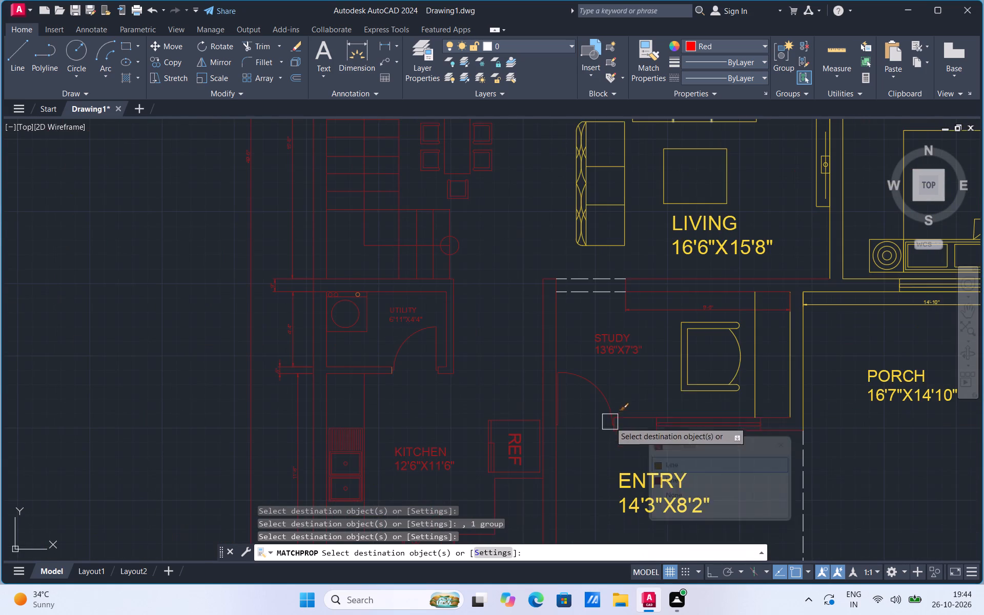
Match the red properties onto the STUDY chair, including its rounded arm ends, and the desk edge line.
{"action": "left_click", "coordinate": [704, 386]}
{"action": "left_click", "coordinate": [680, 334]}
{"action": "left_click", "coordinate": [743, 339]}
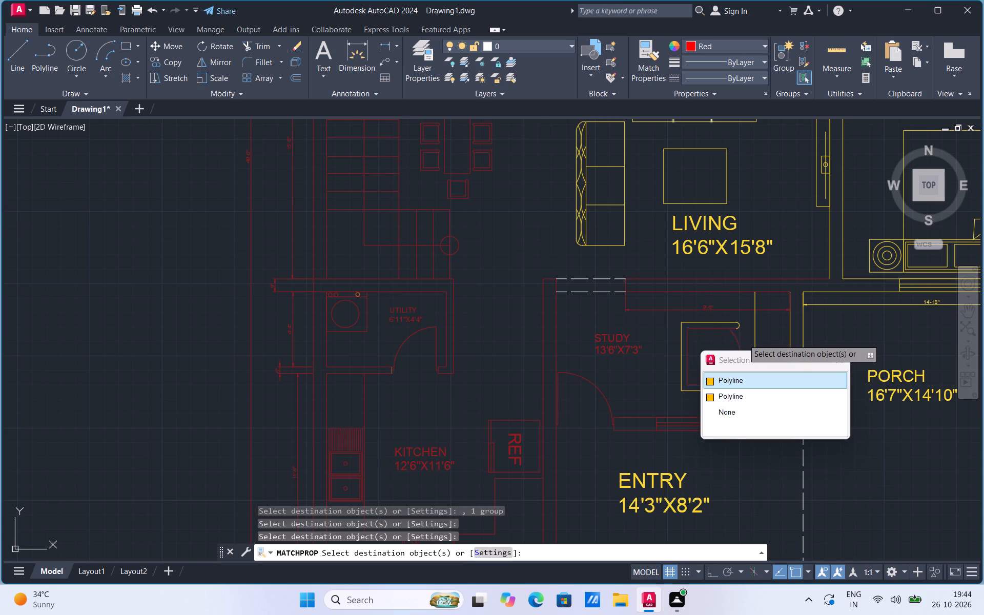
{"action": "scroll", "coordinate": [736, 319], "scroll_direction": "up", "scroll_amount": 2}
{"action": "left_click", "coordinate": [717, 320]}
{"action": "left_click", "coordinate": [741, 333]}
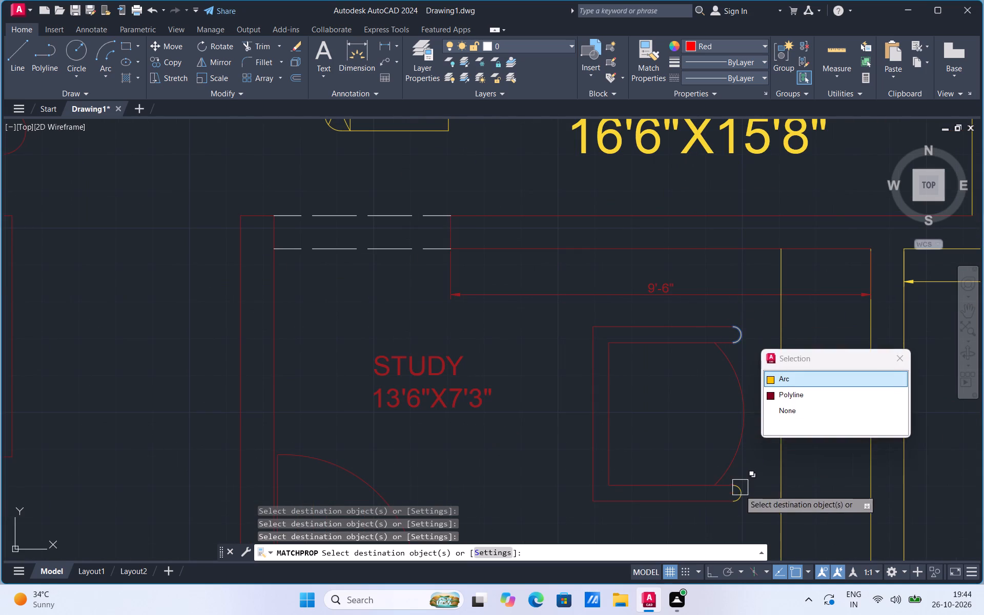
{"action": "left_click", "coordinate": [739, 493]}
{"action": "left_click", "coordinate": [777, 488]}
Match the red properties onto the wall between STUDY and PORCH, PORCH's upper wall line and the 14'-10" dimension.
{"action": "scroll", "coordinate": [675, 391], "scroll_direction": "down", "scroll_amount": 1}
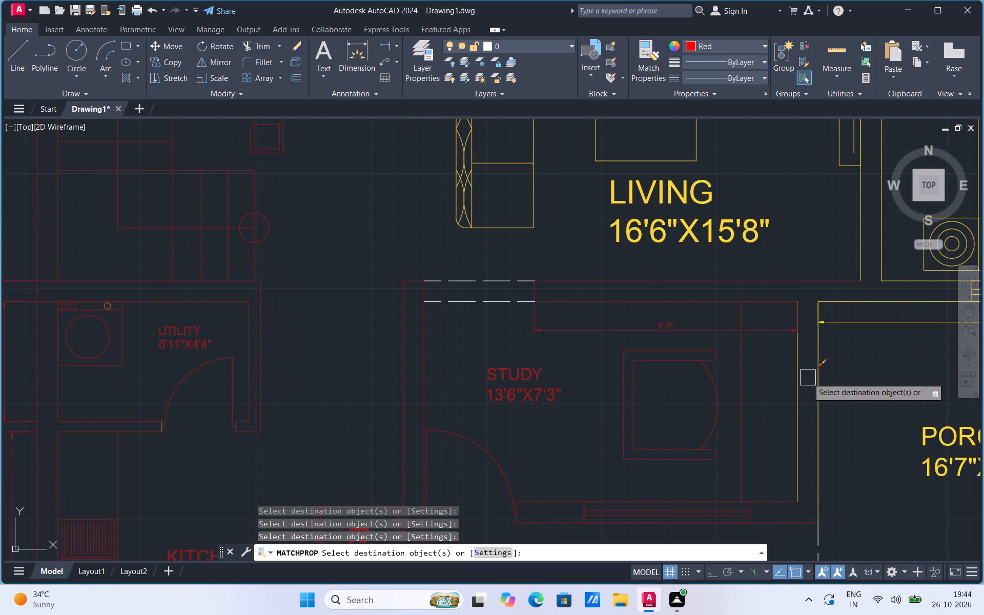
{"action": "left_click", "coordinate": [808, 378]}
{"action": "left_click", "coordinate": [775, 398]}
{"action": "left_click", "coordinate": [818, 373]}
{"action": "left_click", "coordinate": [842, 327]}
{"action": "left_click", "coordinate": [843, 306]}
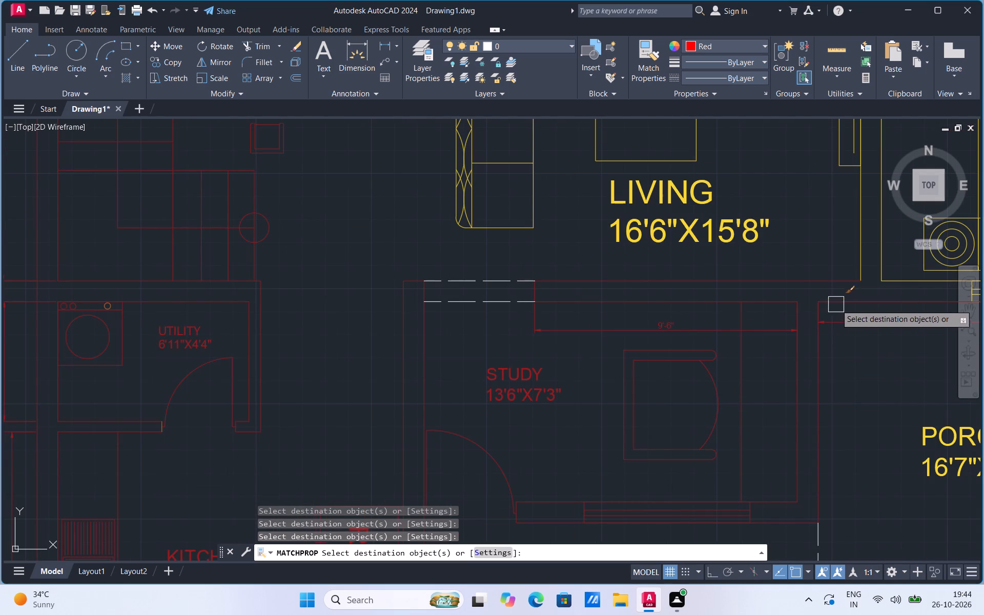
Match the red properties onto the LIVING label, coffee table, both sofas and the TV unit.
{"action": "left_click", "coordinate": [727, 239]}
{"action": "scroll", "coordinate": [619, 378], "scroll_direction": "down", "scroll_amount": 2}
{"action": "left_click", "coordinate": [612, 268]}
{"action": "left_click", "coordinate": [567, 266]}
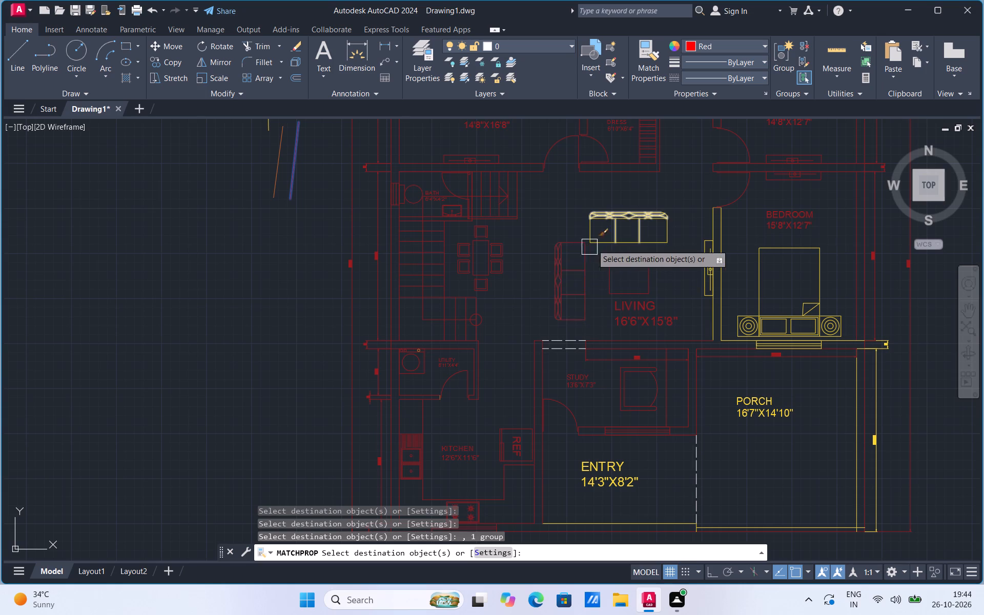
{"action": "left_click", "coordinate": [604, 236]}
{"action": "left_click", "coordinate": [706, 259]}
Match the red properties onto the wall between LIVING and the 15'8"X12'7" bedroom, including its end at the door.
{"action": "left_click", "coordinate": [716, 218]}
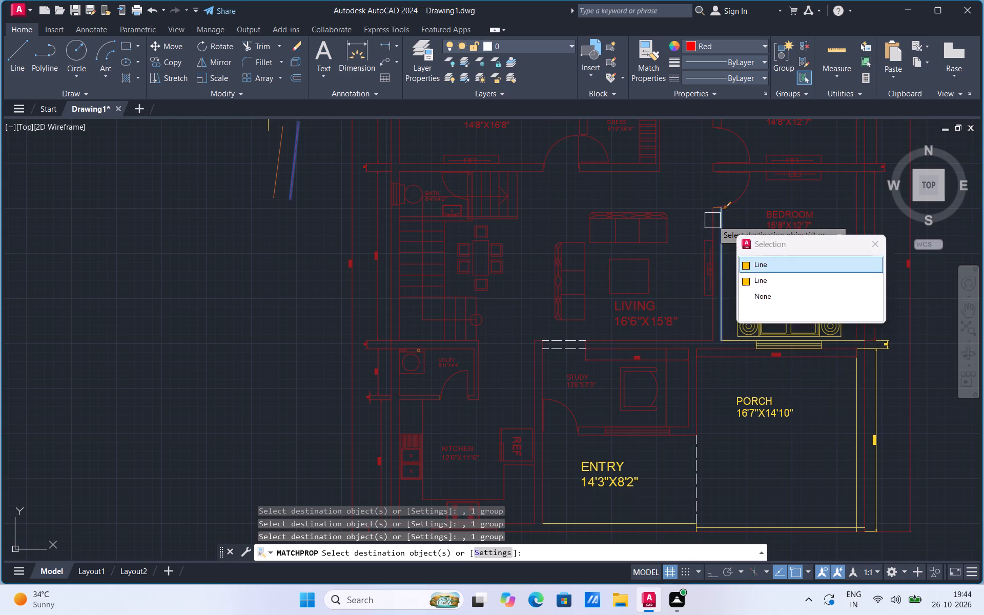
{"action": "left_click", "coordinate": [712, 220]}
{"action": "left_click", "coordinate": [720, 225]}
{"action": "scroll", "coordinate": [726, 210], "scroll_direction": "up", "scroll_amount": 3}
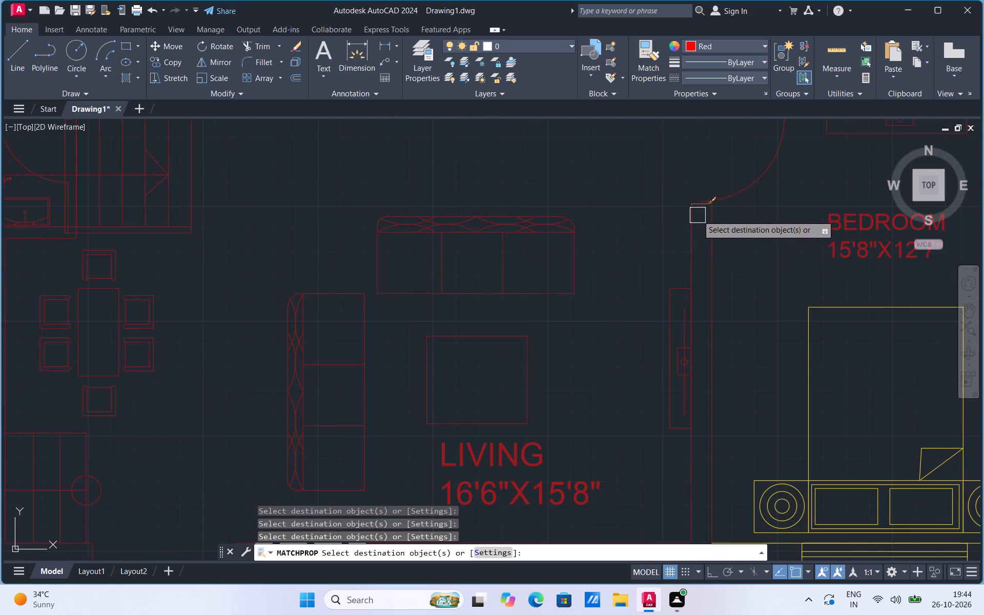
{"action": "scroll", "coordinate": [702, 194], "scroll_direction": "up", "scroll_amount": 3}
{"action": "left_click", "coordinate": [675, 237]}
{"action": "scroll", "coordinate": [651, 297], "scroll_direction": "down", "scroll_amount": 4}
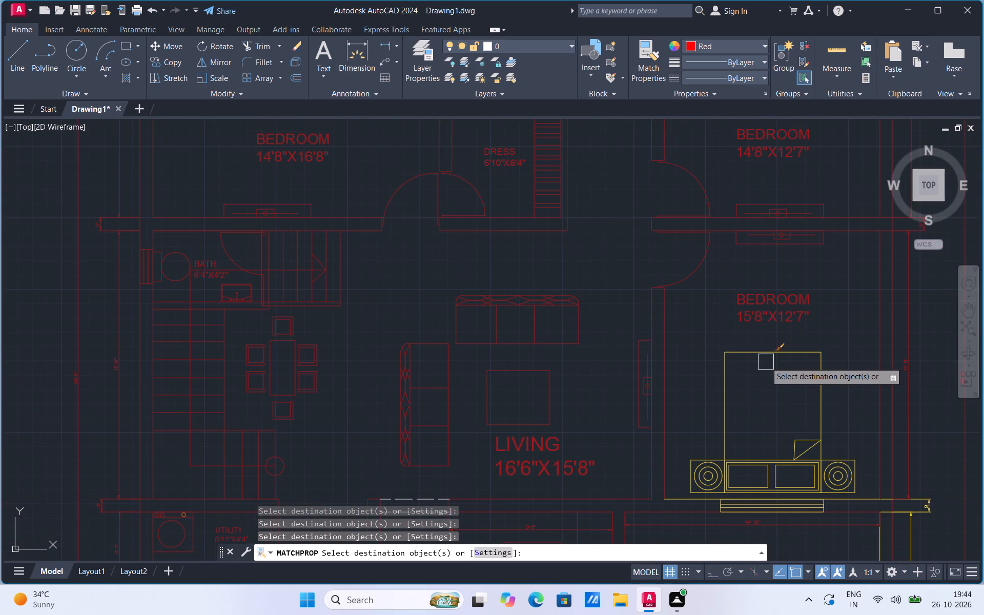
Match the red properties onto the 15'8"X12'7" bedroom's bed set, lower wall line, window and adjoining wall-thickness dimension.
{"action": "left_click", "coordinate": [766, 354]}
{"action": "scroll", "coordinate": [703, 501], "scroll_direction": "up", "scroll_amount": 2}
{"action": "left_click", "coordinate": [713, 494]}
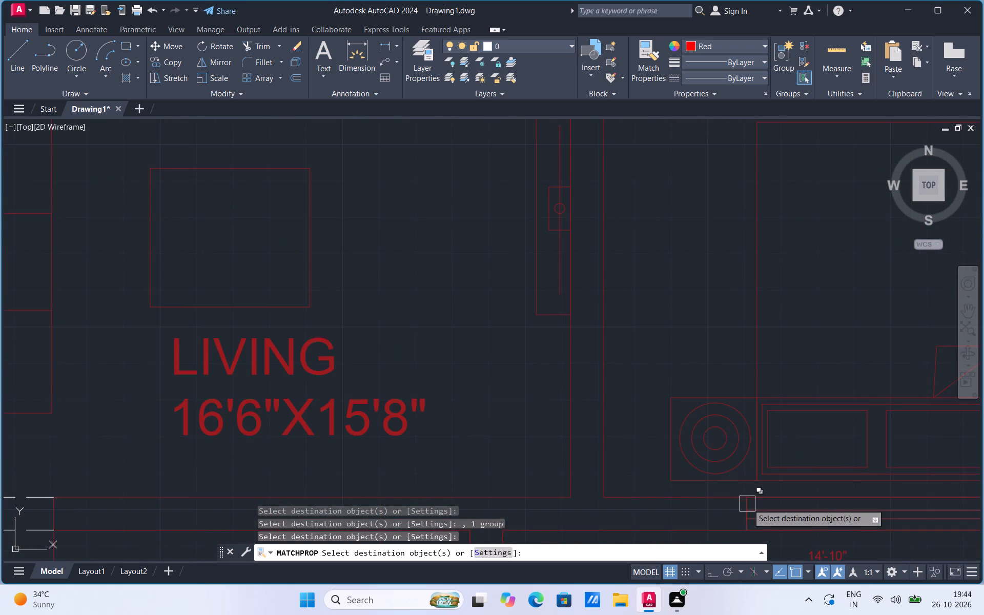
{"action": "left_click", "coordinate": [748, 504]}
{"action": "scroll", "coordinate": [589, 354], "scroll_direction": "down", "scroll_amount": 3}
{"action": "scroll", "coordinate": [853, 411], "scroll_direction": "up", "scroll_amount": 1}
{"action": "left_click", "coordinate": [855, 412]}
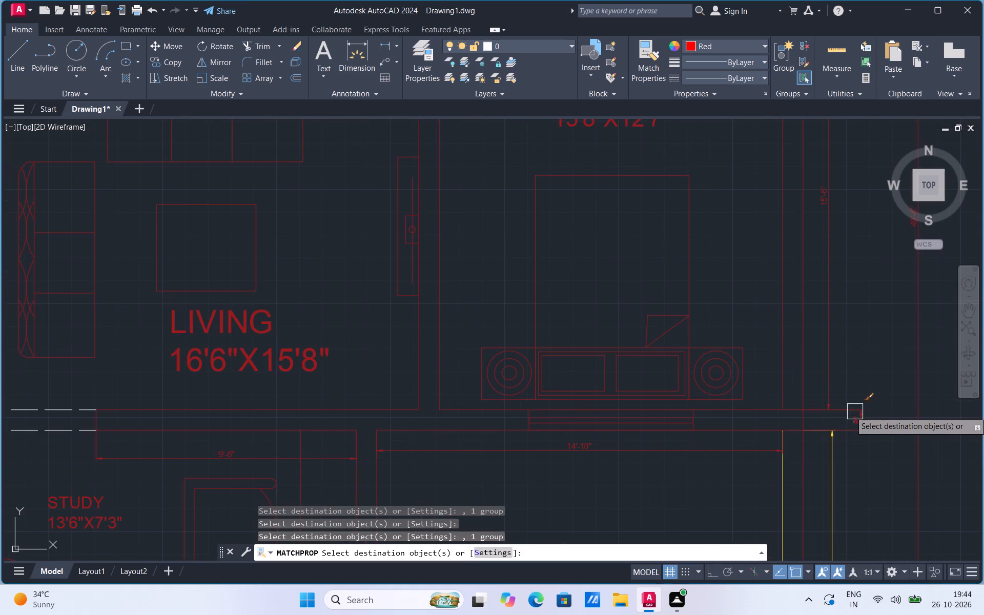
Match the red properties onto PORCH's outer side wall lines and vertical dimension, plus the PORCH and ENTRY labels.
{"action": "left_click", "coordinate": [823, 462]}
{"action": "left_click", "coordinate": [777, 490]}
{"action": "left_click", "coordinate": [832, 475]}
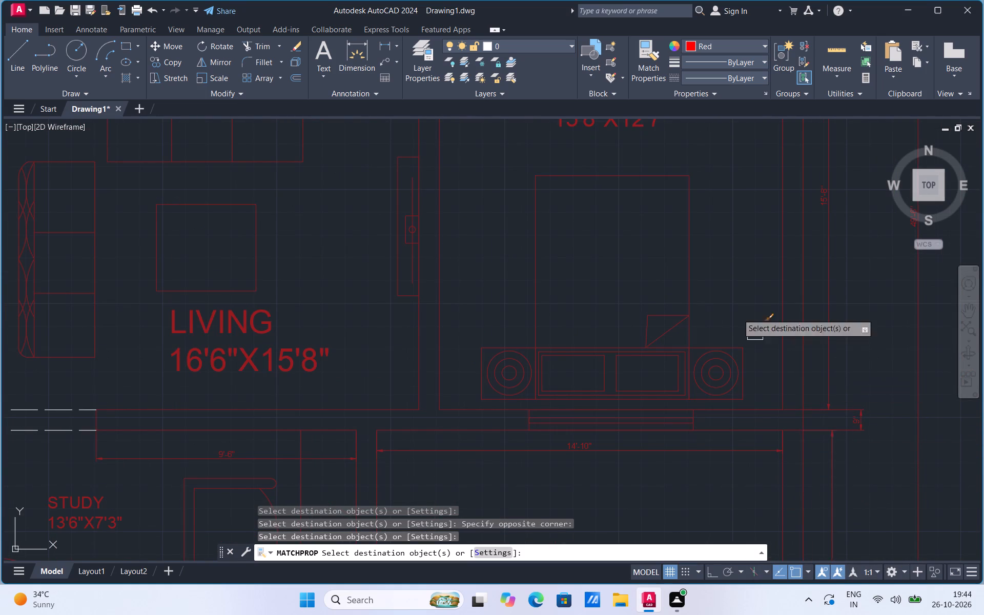
{"action": "scroll", "coordinate": [677, 261], "scroll_direction": "down", "scroll_amount": 2}
{"action": "left_click", "coordinate": [640, 378]}
{"action": "left_click", "coordinate": [488, 455]}
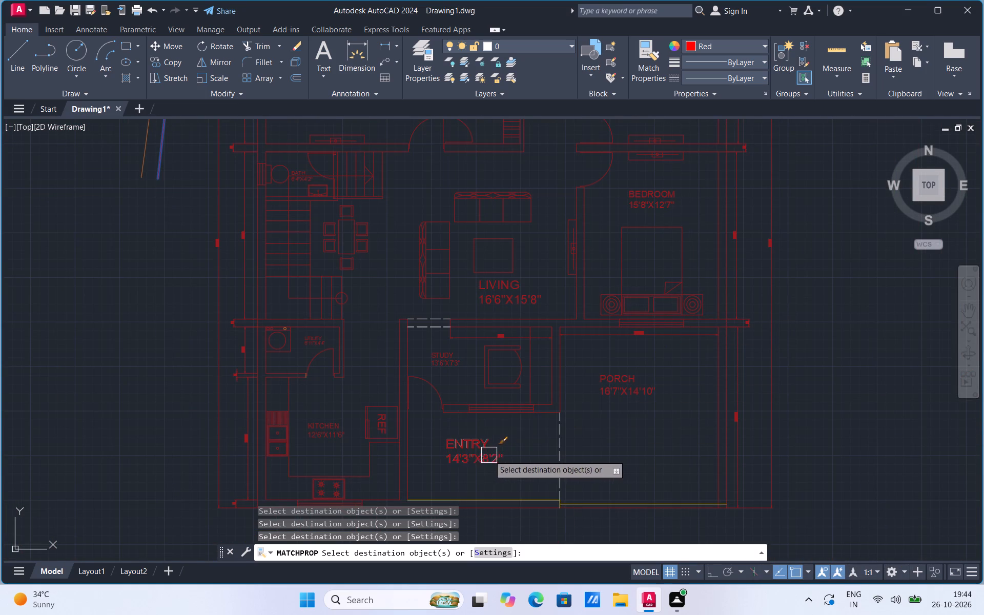
Match the red properties onto the lower boundary lines of ENTRY and PORCH and the short line joining them.
{"action": "scroll", "coordinate": [529, 351], "scroll_direction": "down", "scroll_amount": 1}
{"action": "scroll", "coordinate": [520, 439], "scroll_direction": "up", "scroll_amount": 2}
{"action": "left_click", "coordinate": [519, 451]}
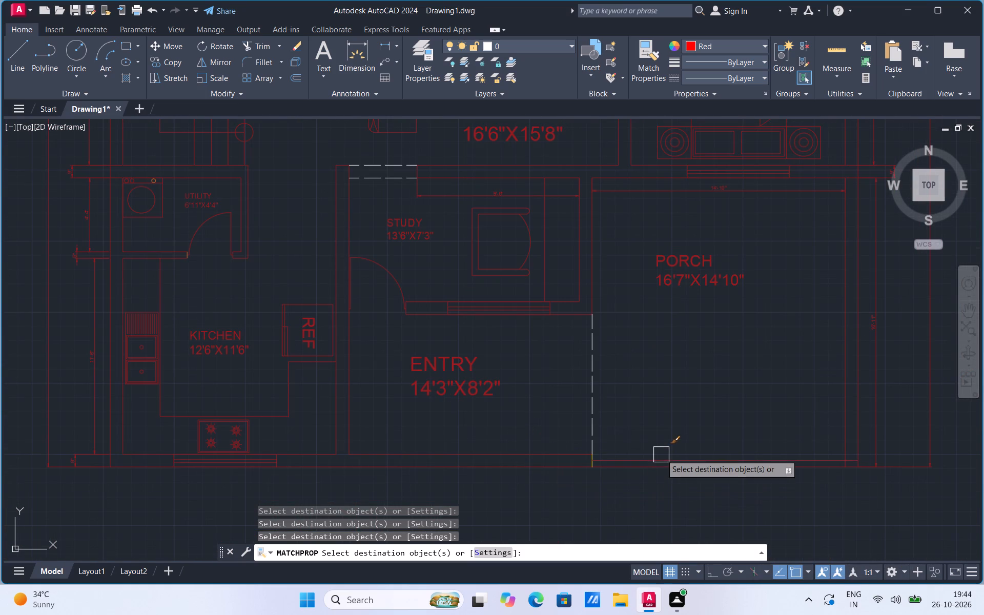
{"action": "left_click", "coordinate": [661, 455]}
{"action": "scroll", "coordinate": [585, 469], "scroll_direction": "up", "scroll_amount": 4}
{"action": "left_click", "coordinate": [621, 427]}
{"action": "scroll", "coordinate": [687, 494], "scroll_direction": "down", "scroll_amount": 4}
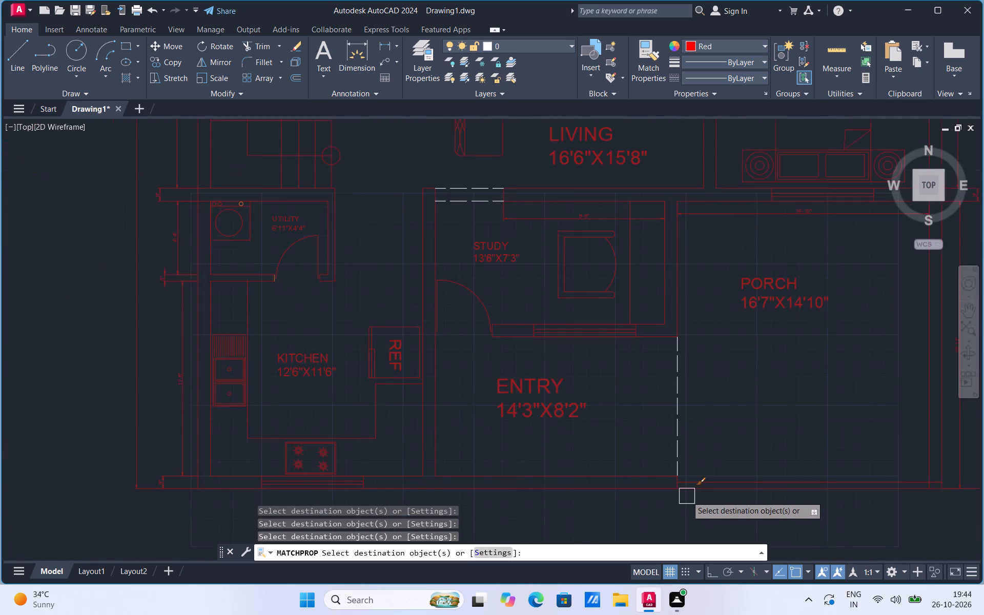
Inspect the floor plan for objects that still need recolouring and end Match Properties.
{"action": "scroll", "coordinate": [687, 496], "scroll_direction": "down", "scroll_amount": 2}
{"action": "scroll", "coordinate": [687, 496], "scroll_direction": "up", "scroll_amount": 1}
{"action": "scroll", "coordinate": [660, 402], "scroll_direction": "up", "scroll_amount": 2}
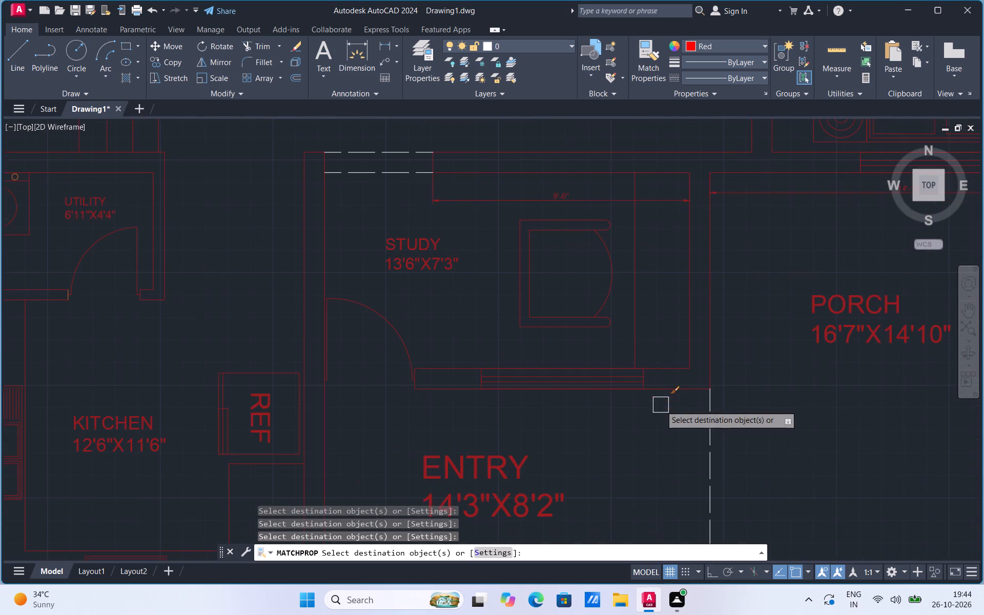
{"action": "scroll", "coordinate": [634, 394], "scroll_direction": "up", "scroll_amount": 5}
{"action": "scroll", "coordinate": [672, 416], "scroll_direction": "down", "scroll_amount": 8}
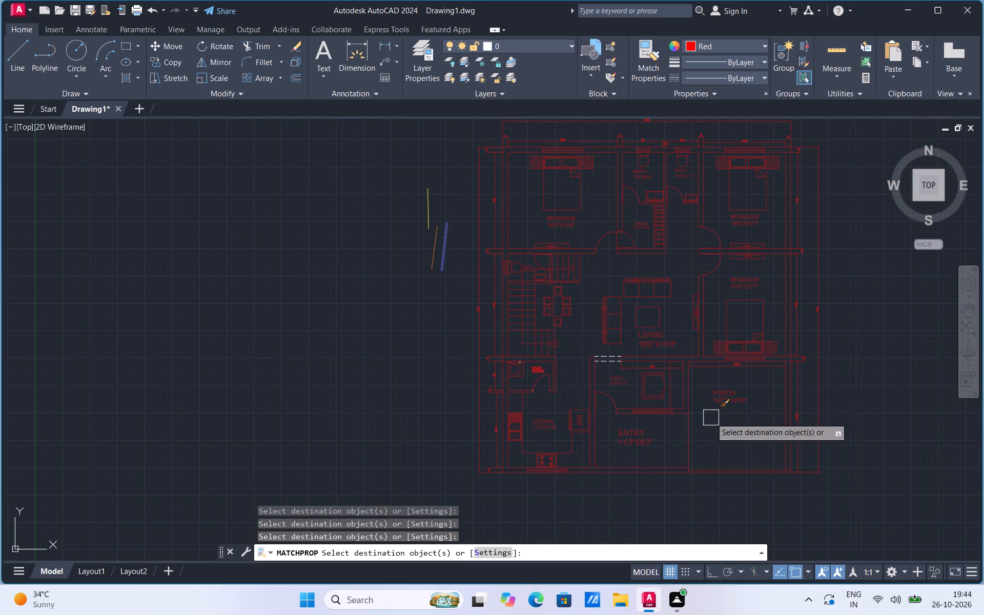
{"action": "scroll", "coordinate": [365, 172], "scroll_direction": "up", "scroll_amount": 1}
{"action": "scroll", "coordinate": [458, 188], "scroll_direction": "up", "scroll_amount": 1}
{"action": "key", "text": "Escape"}
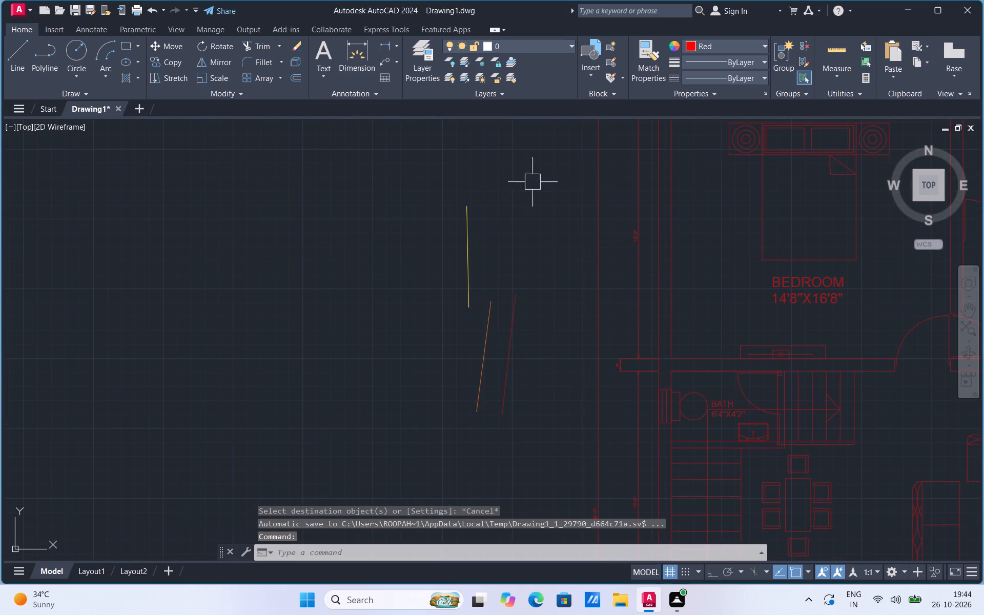
Set the current object colour to the yellow 248,215,49.
{"action": "left_click", "coordinate": [688, 50]}
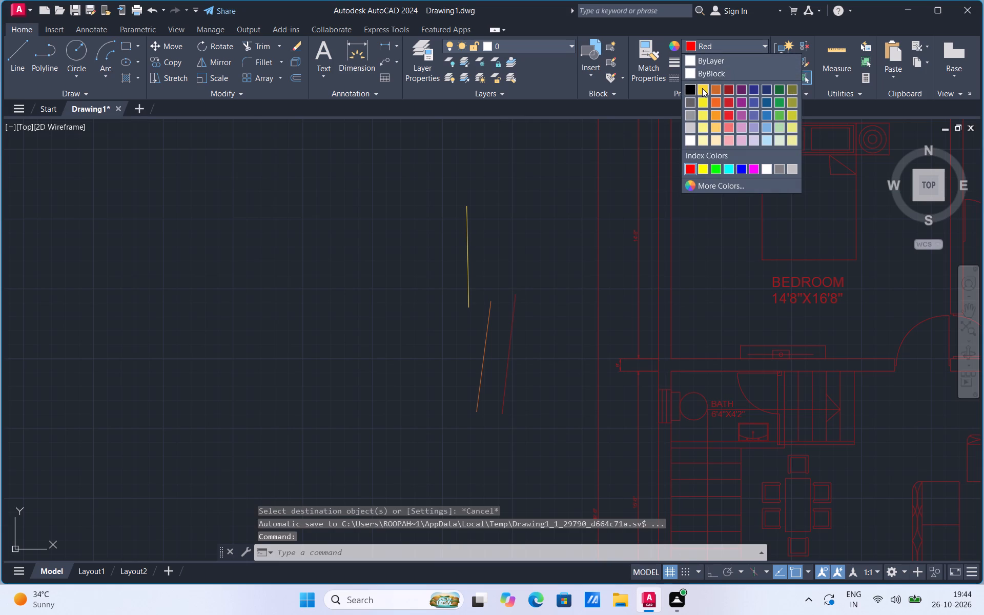
{"action": "left_click", "coordinate": [702, 88]}
{"action": "key", "text": "Escape"}
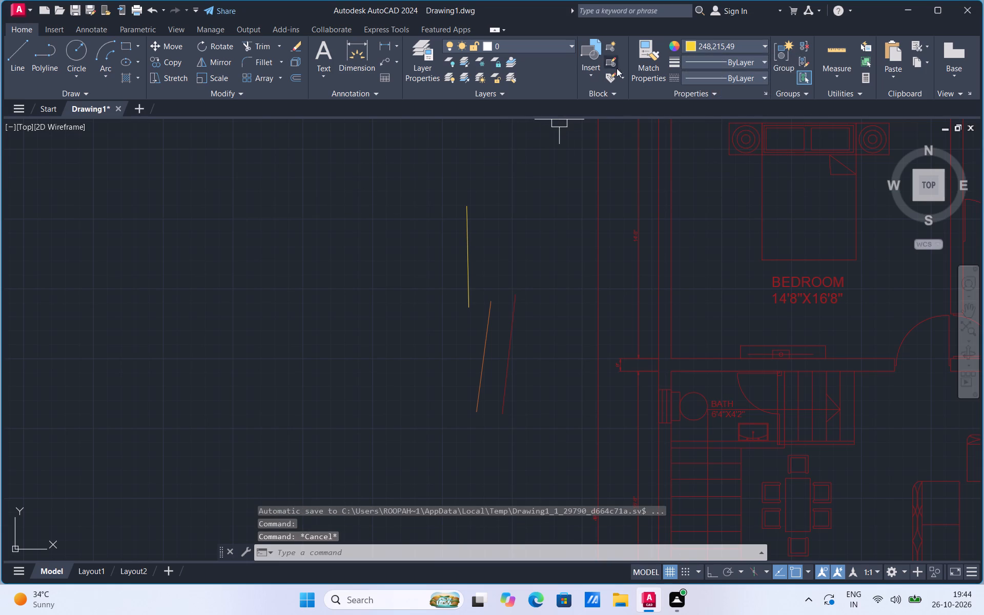
Match the properties of the standalone yellow line onto the overall width dimension, the 14'8"X16'8" bedroom's width dimension and the 43FTX49FT title.
{"action": "left_click", "coordinate": [639, 71]}
{"action": "left_click", "coordinate": [464, 277]}
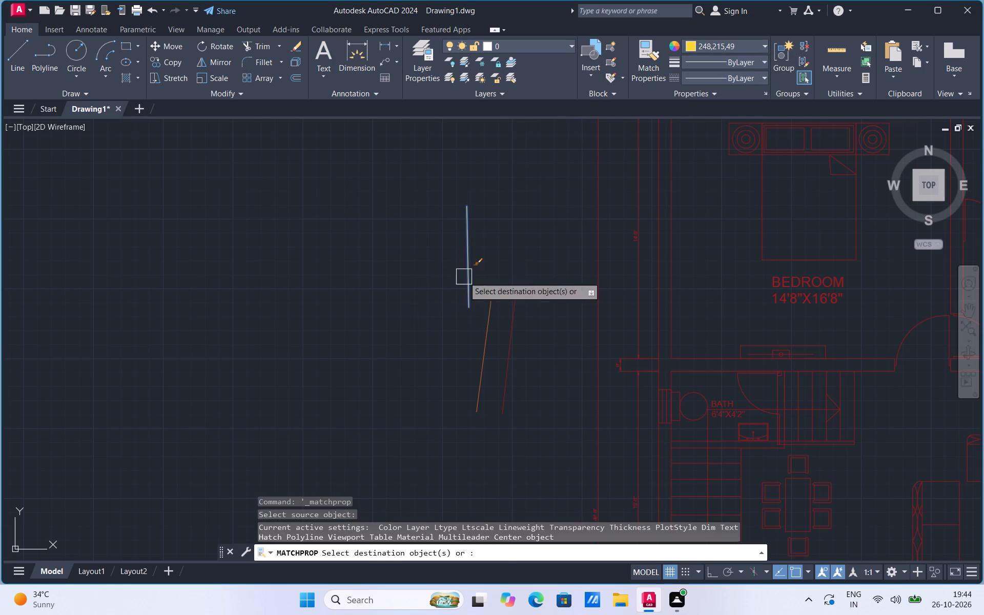
{"action": "scroll", "coordinate": [418, 386], "scroll_direction": "down", "scroll_amount": 1}
{"action": "left_click", "coordinate": [597, 158]}
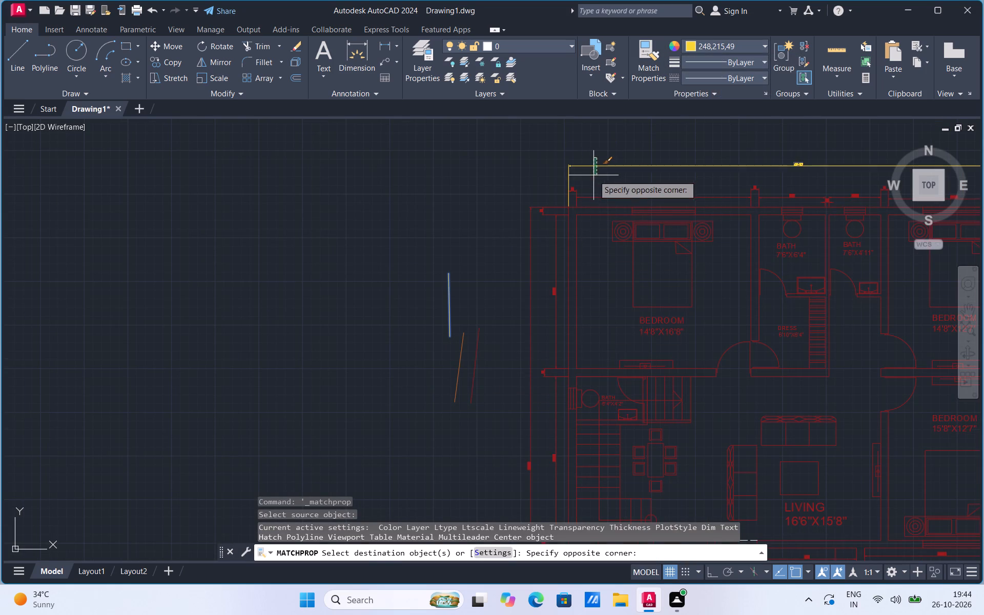
{"action": "left_click", "coordinate": [593, 175]}
{"action": "left_click", "coordinate": [636, 191]}
{"action": "scroll", "coordinate": [402, 379], "scroll_direction": "down", "scroll_amount": 1}
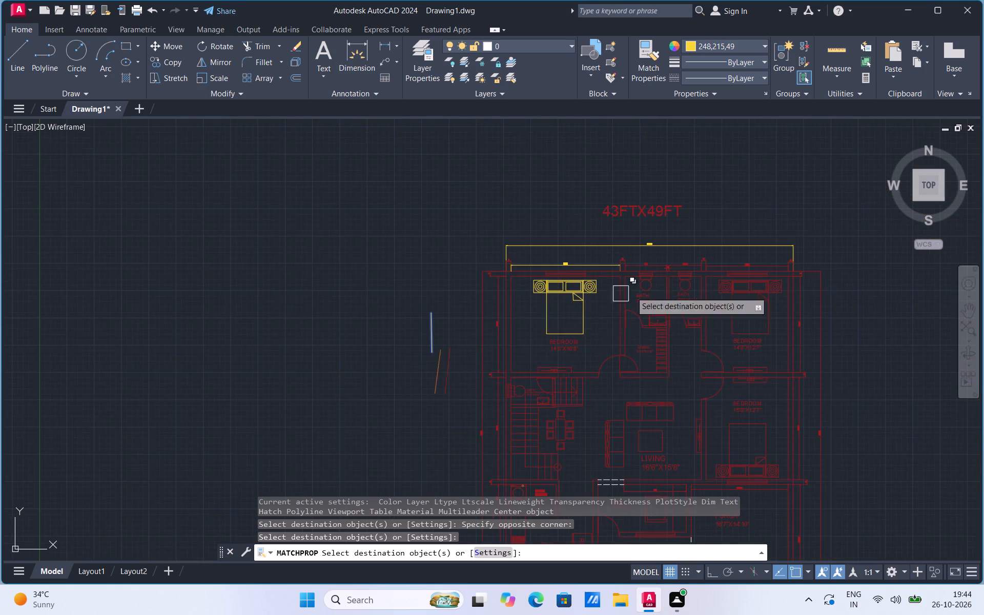
{"action": "scroll", "coordinate": [710, 263], "scroll_direction": "up", "scroll_amount": 1}
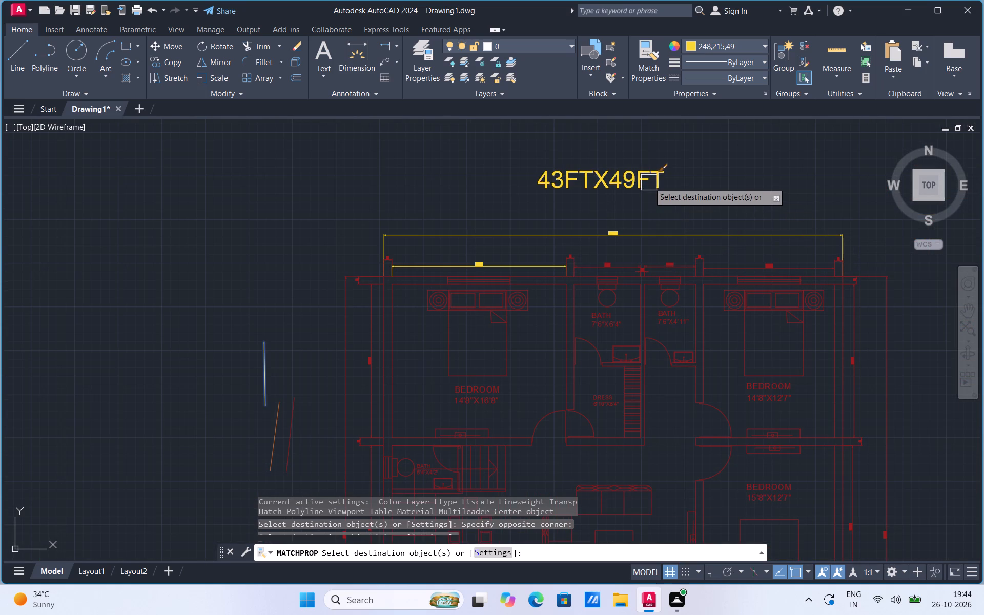
{"action": "left_click", "coordinate": [649, 182]}
Match the yellow properties onto the two bath width dimensions and the adjacent wall-thickness dimensions above the upper wall.
{"action": "left_click_drag", "start_coordinate": [601, 259], "coordinate": [575, 257]}
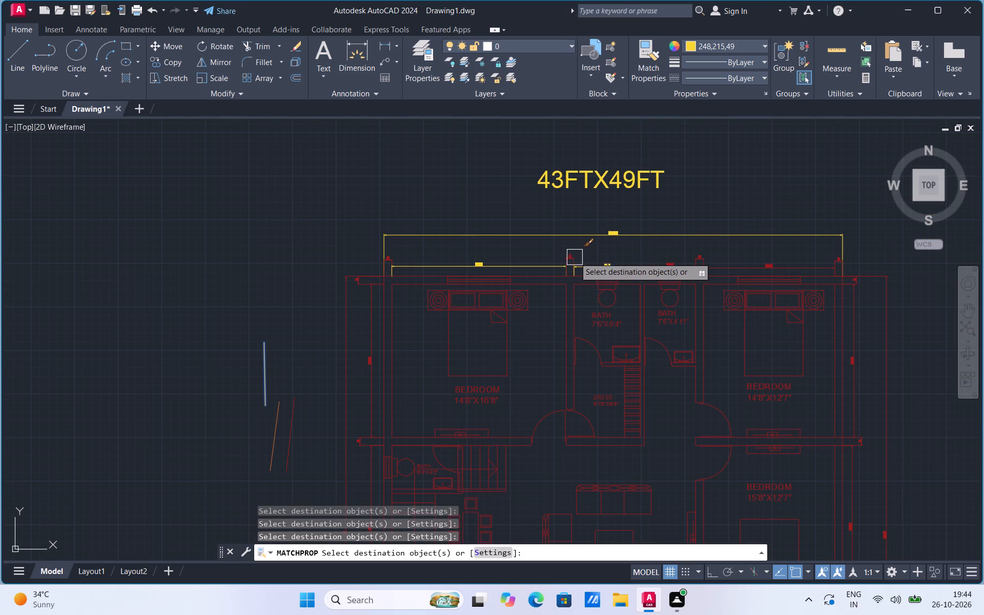
{"action": "left_click_drag", "start_coordinate": [575, 257], "coordinate": [572, 253]}
{"action": "left_click", "coordinate": [572, 253]}
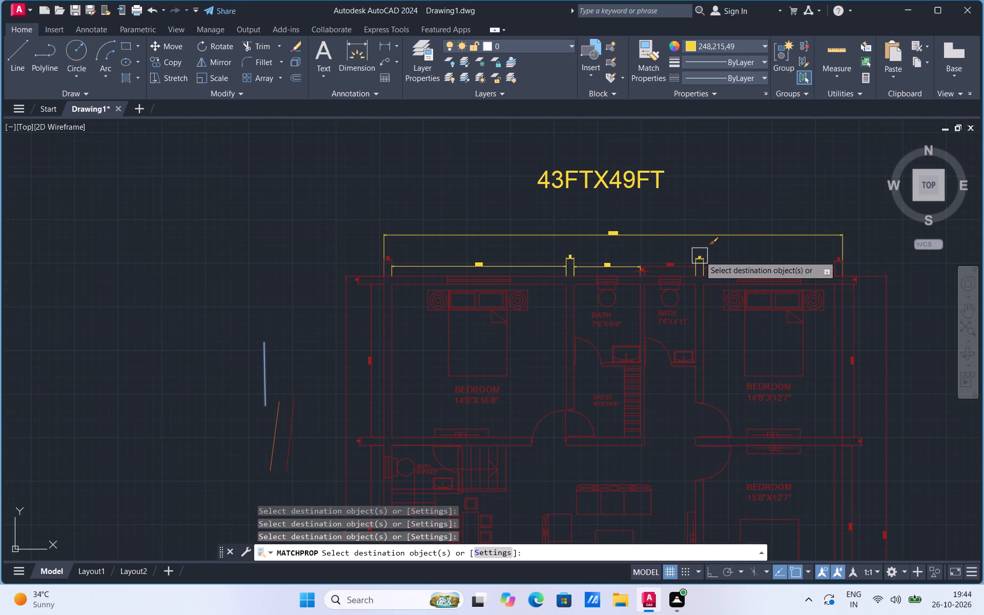
{"action": "left_click_drag", "start_coordinate": [678, 261], "coordinate": [634, 268]}
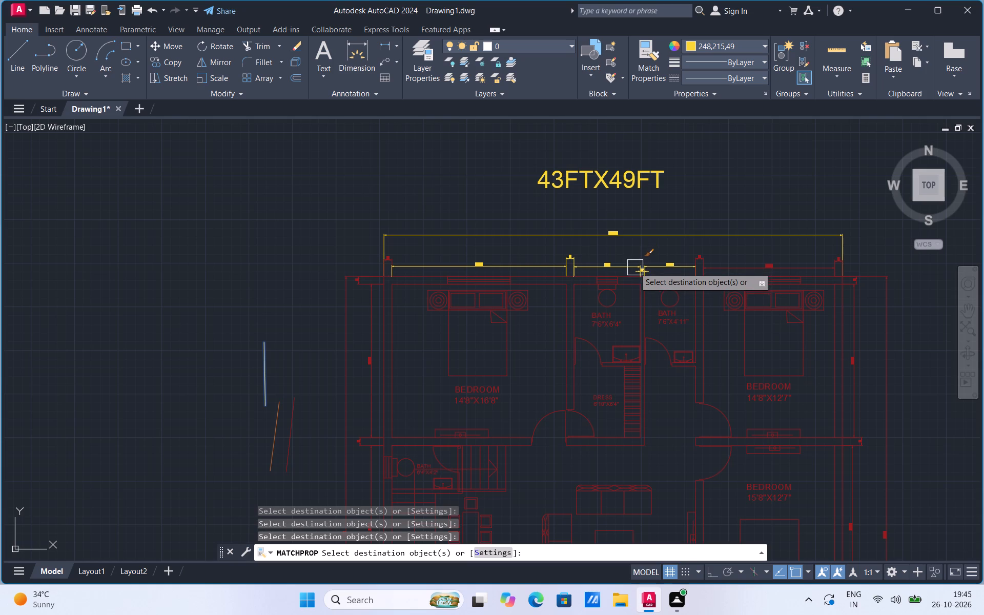
{"action": "left_click_drag", "start_coordinate": [634, 268], "coordinate": [634, 268]}
{"action": "left_click", "coordinate": [634, 268]}
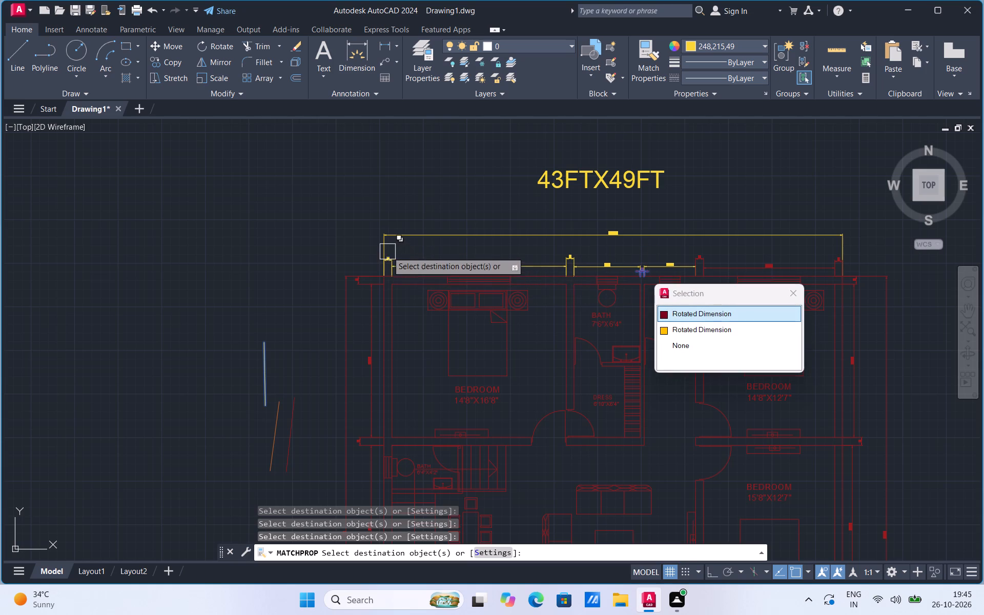
Match the yellow properties onto the 14'8"X16'8" bedroom's outer corner: wall-thickness dimensions, vertical dimensions, and side and upper wall lines.
{"action": "left_click_drag", "start_coordinate": [387, 251], "coordinate": [360, 273]}
{"action": "left_click_drag", "start_coordinate": [360, 273], "coordinate": [348, 316]}
{"action": "left_click_drag", "start_coordinate": [348, 316], "coordinate": [378, 330]}
{"action": "left_click_drag", "start_coordinate": [378, 330], "coordinate": [383, 306]}
{"action": "left_click_drag", "start_coordinate": [383, 306], "coordinate": [396, 307]}
{"action": "left_click_drag", "start_coordinate": [396, 307], "coordinate": [414, 283]}
{"action": "left_click_drag", "start_coordinate": [414, 283], "coordinate": [414, 273]}
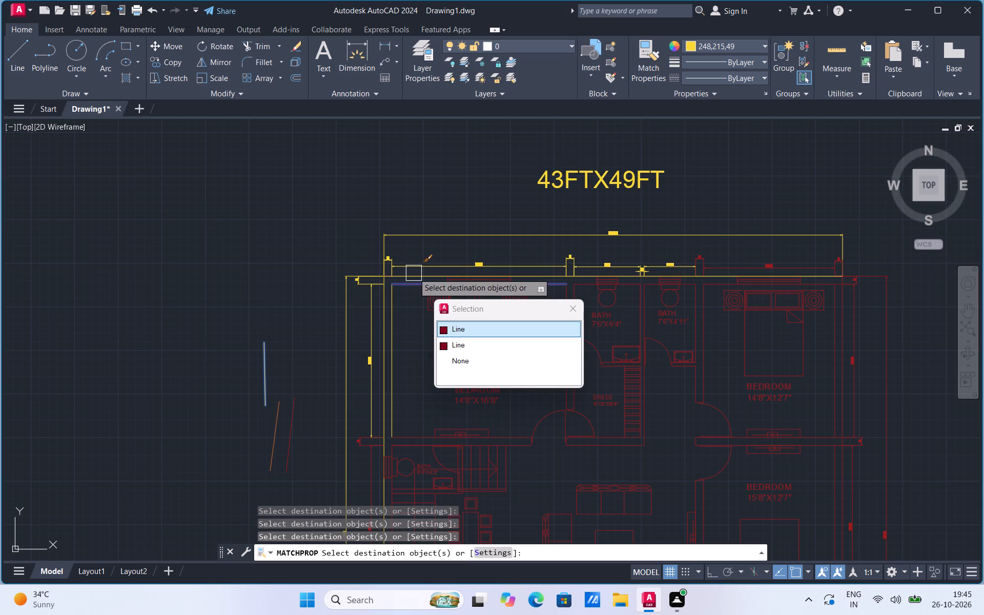
{"action": "left_click_drag", "start_coordinate": [414, 273], "coordinate": [414, 272]}
{"action": "left_click", "coordinate": [414, 272]}
{"action": "left_click", "coordinate": [411, 274]}
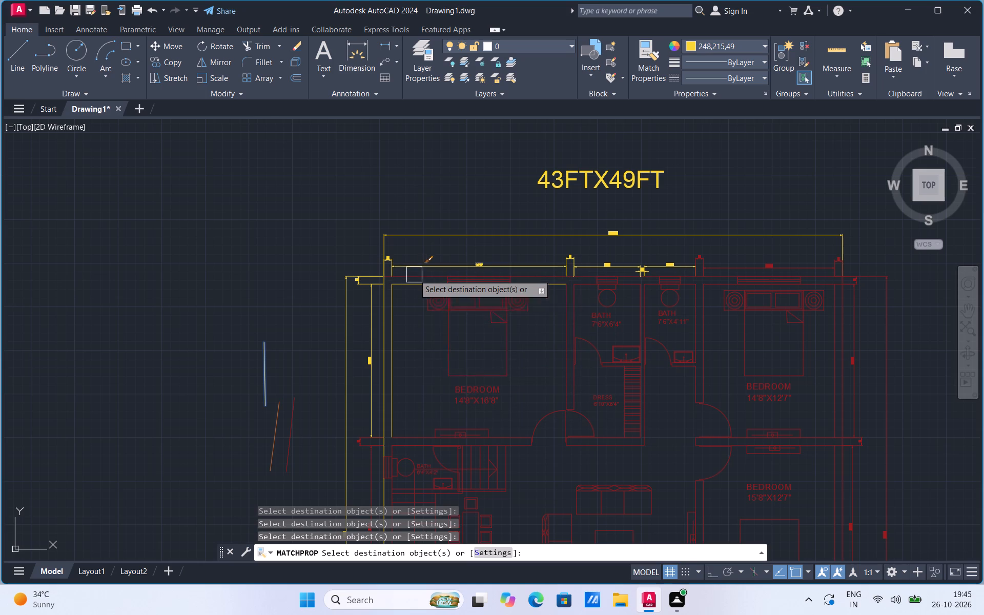
Match the yellow properties onto the 14'8"X16'8" bedroom's bed set, room label, TV unit and lower wall lines.
{"action": "left_click_drag", "start_coordinate": [432, 296], "coordinate": [467, 272]}
{"action": "left_click_drag", "start_coordinate": [467, 272], "coordinate": [419, 275]}
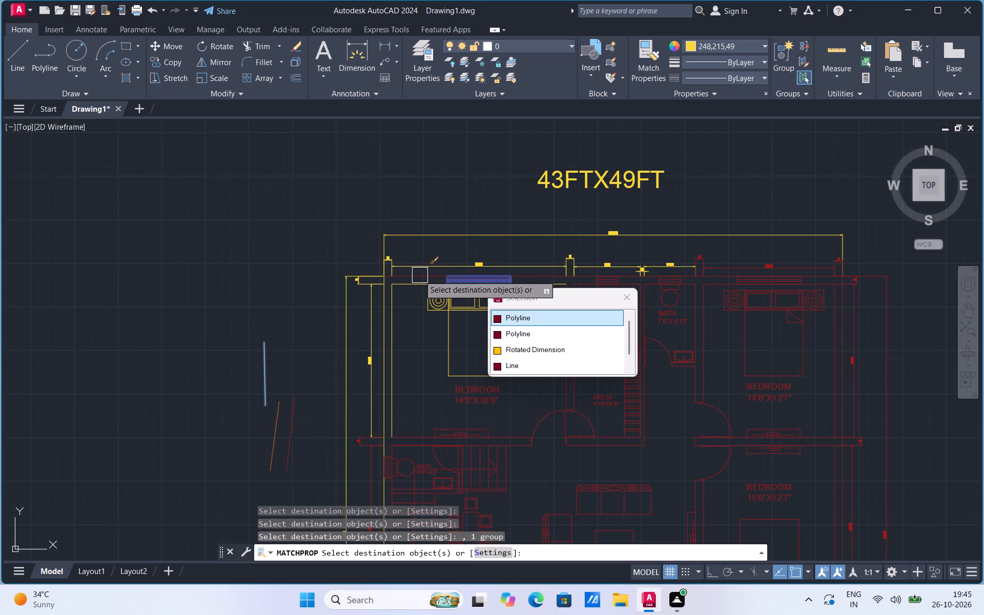
{"action": "left_click_drag", "start_coordinate": [419, 275], "coordinate": [417, 274]}
{"action": "left_click", "coordinate": [417, 274]}
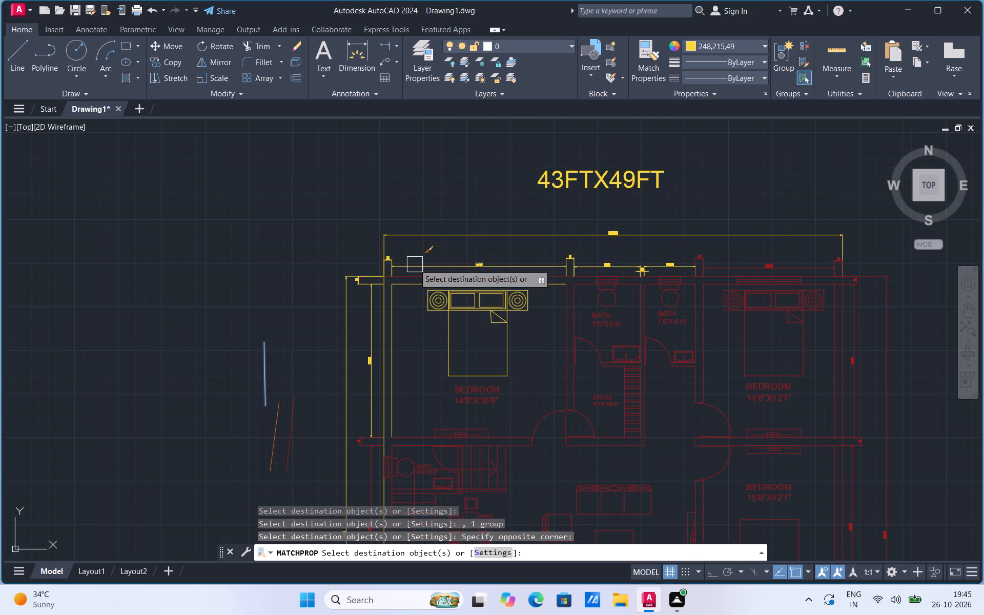
{"action": "left_click_drag", "start_coordinate": [406, 273], "coordinate": [428, 478]}
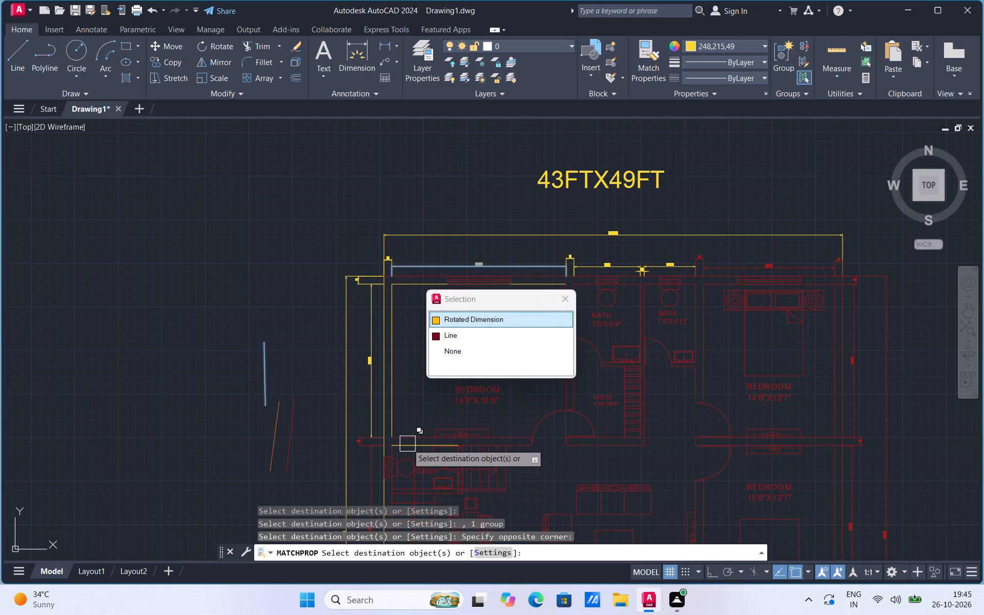
{"action": "left_click_drag", "start_coordinate": [407, 444], "coordinate": [407, 434]}
{"action": "left_click_drag", "start_coordinate": [407, 434], "coordinate": [459, 381]}
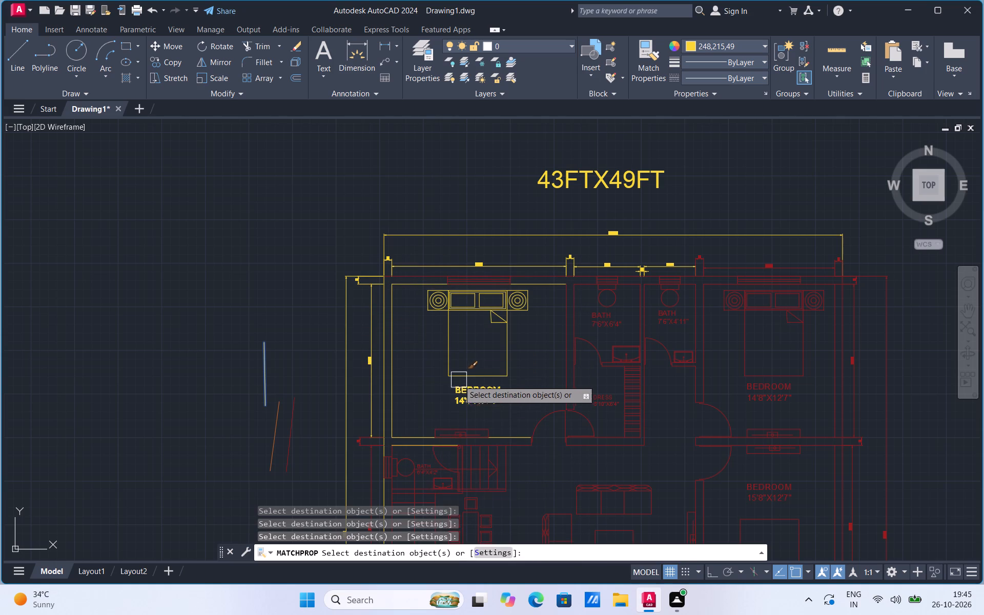
{"action": "left_click_drag", "start_coordinate": [459, 381], "coordinate": [467, 391]}
{"action": "left_click_drag", "start_coordinate": [467, 391], "coordinate": [462, 427]}
{"action": "left_click_drag", "start_coordinate": [462, 427], "coordinate": [405, 460]}
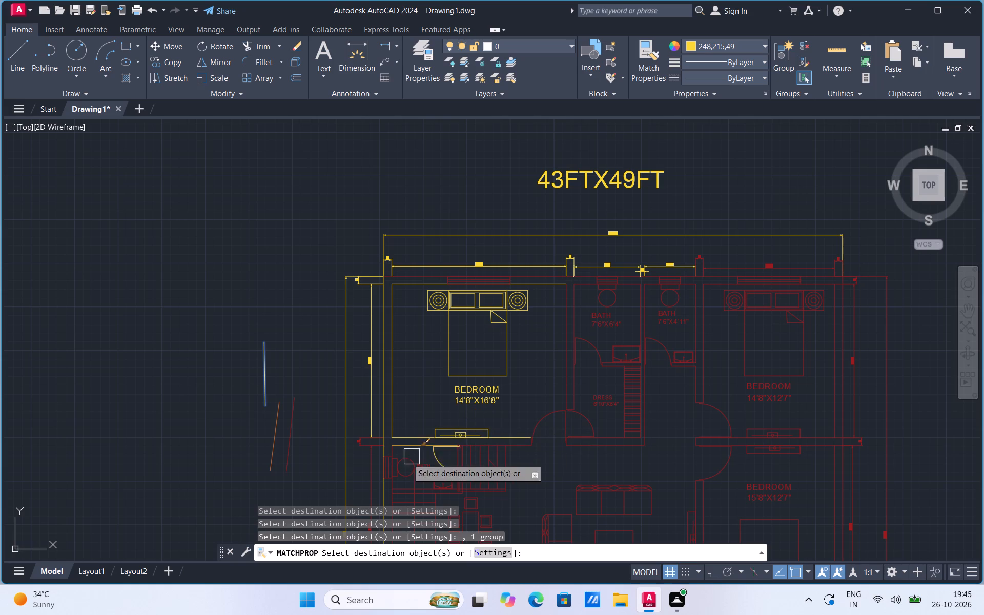
Match the yellow properties onto the lower wall-thickness and vertical dimensions, the 14'8"X16'8" bedroom's upper window and the window of the bath below it.
{"action": "left_click_drag", "start_coordinate": [405, 460], "coordinate": [356, 440]}
{"action": "left_click_drag", "start_coordinate": [356, 440], "coordinate": [368, 467]}
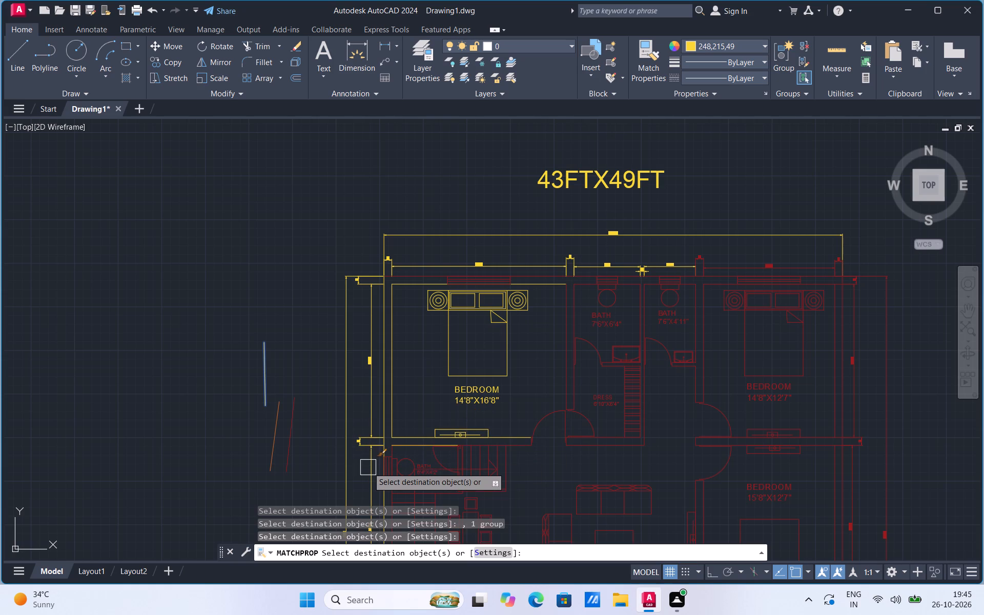
{"action": "left_click", "coordinate": [368, 467]}
{"action": "left_click_drag", "start_coordinate": [380, 468], "coordinate": [387, 444]}
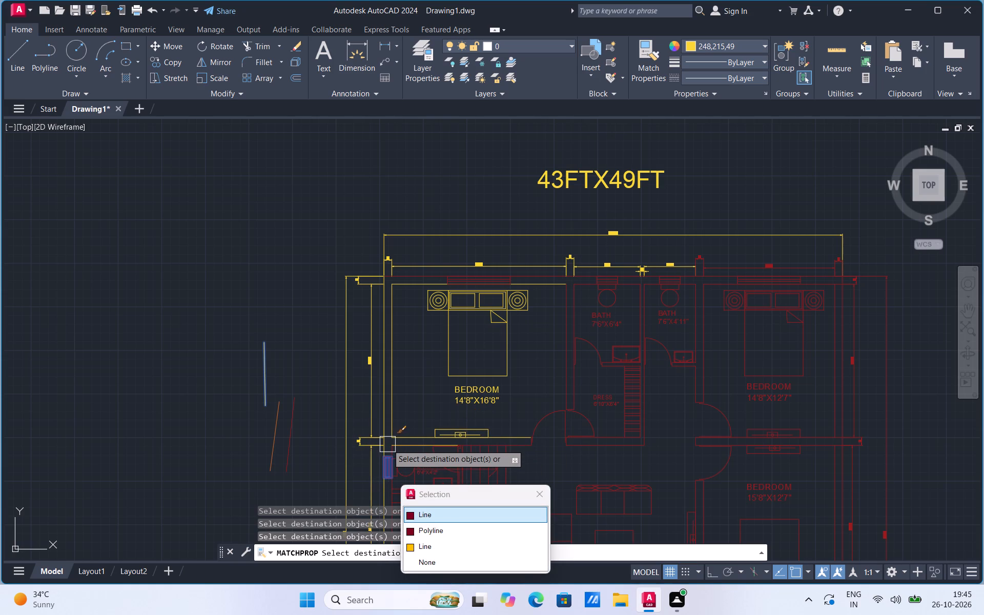
{"action": "left_click_drag", "start_coordinate": [387, 444], "coordinate": [387, 444]}
{"action": "left_click", "coordinate": [387, 444]}
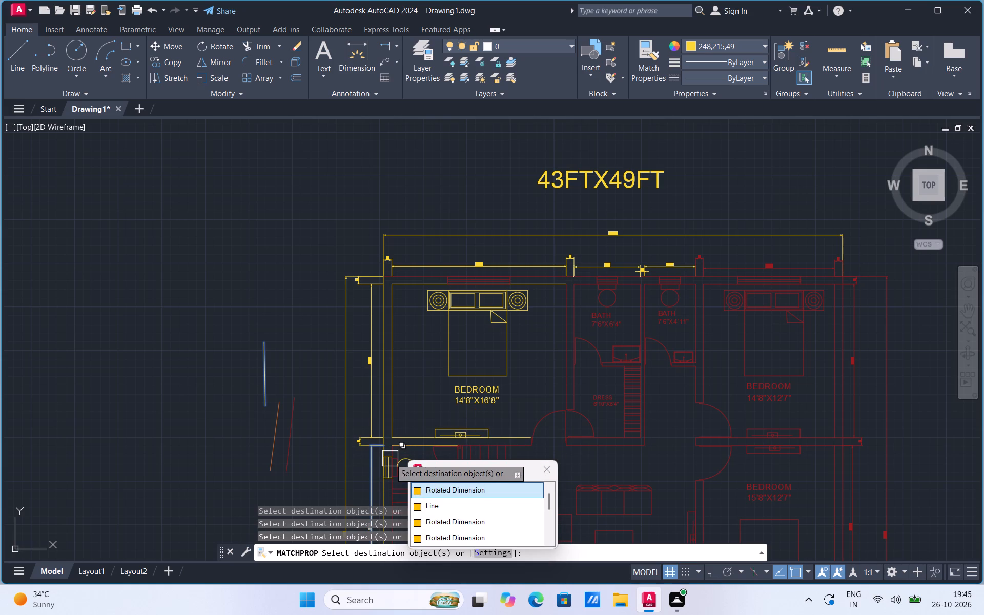
{"action": "left_click", "coordinate": [461, 277]}
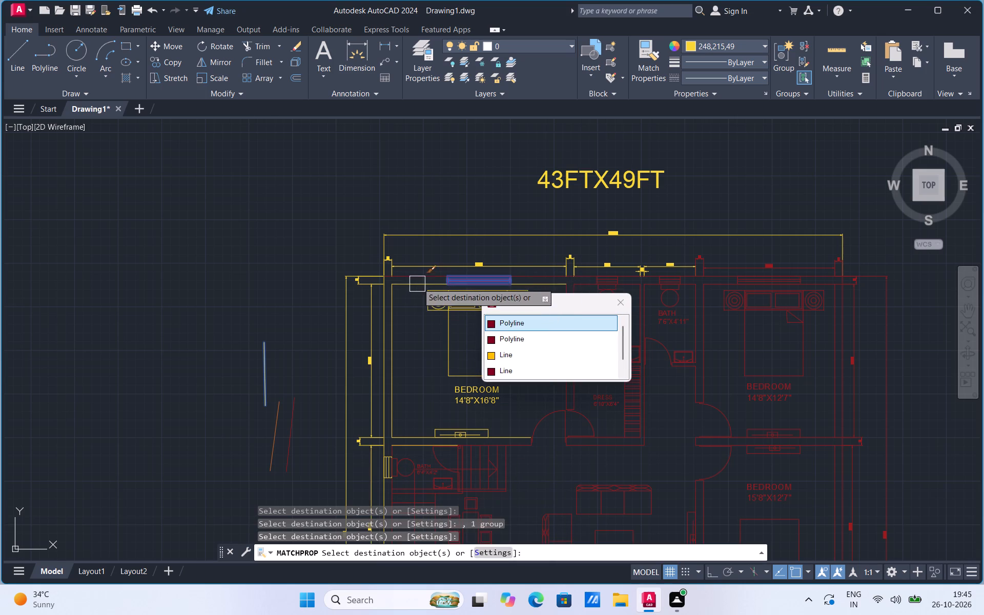
{"action": "left_click", "coordinate": [423, 275]}
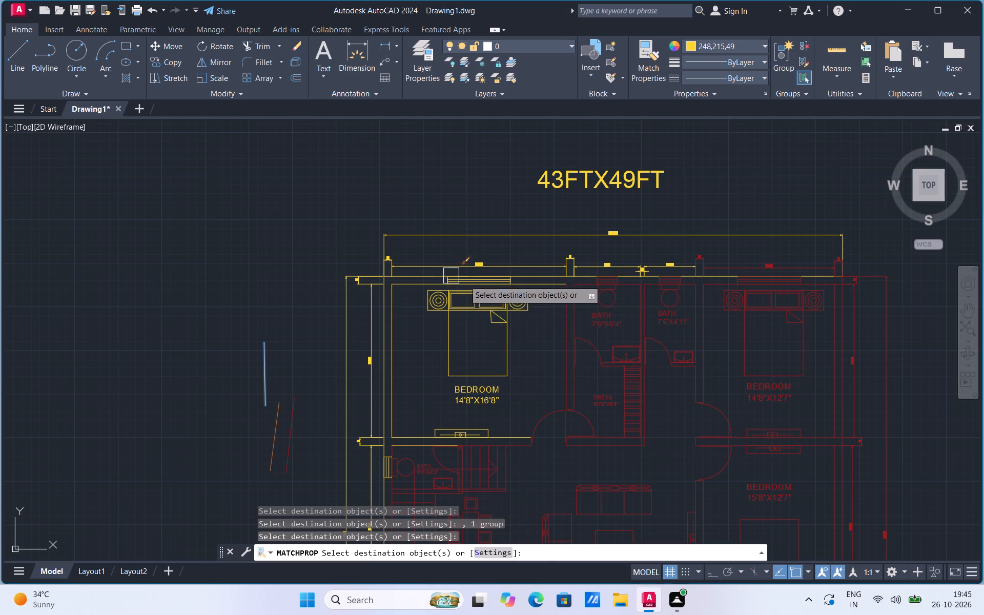
Match the yellow properties onto the BATH 7'6"X6'4" label, toilet, window and bedroom-side wall lines, plus the 14'8"X12'7" bedroom's bed set.
{"action": "left_click", "coordinate": [609, 308]}
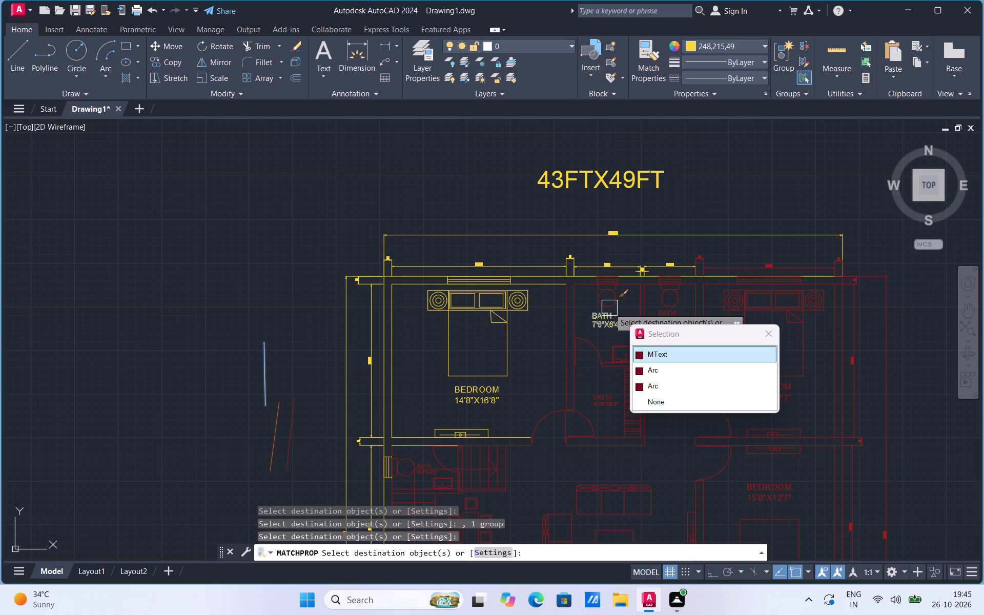
{"action": "left_click_drag", "start_coordinate": [597, 294], "coordinate": [573, 310]}
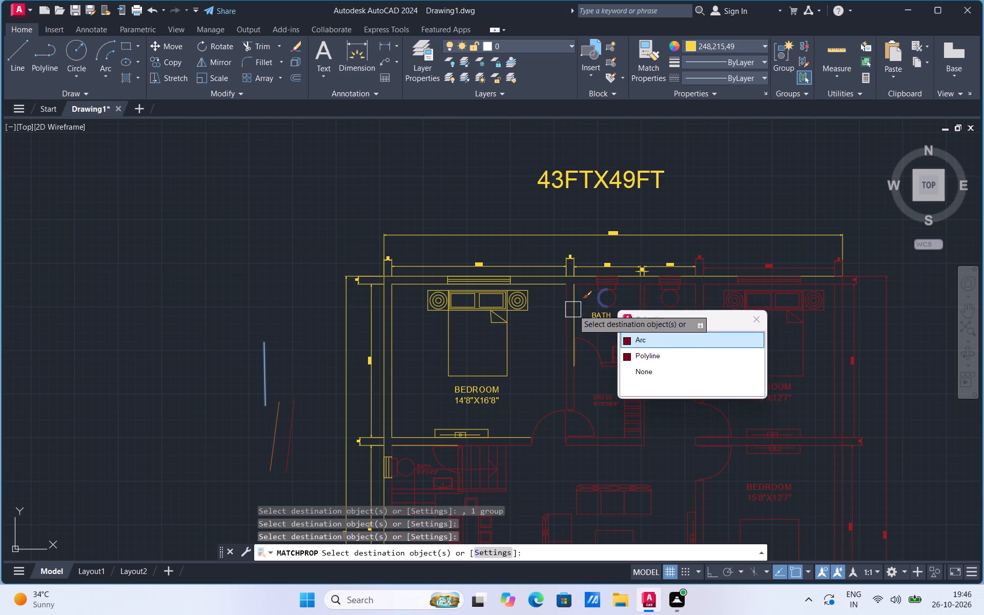
{"action": "left_click_drag", "start_coordinate": [573, 310], "coordinate": [564, 326]}
{"action": "left_click", "coordinate": [564, 326]}
{"action": "left_click_drag", "start_coordinate": [589, 287], "coordinate": [613, 271]}
{"action": "left_click_drag", "start_coordinate": [613, 271], "coordinate": [608, 301]}
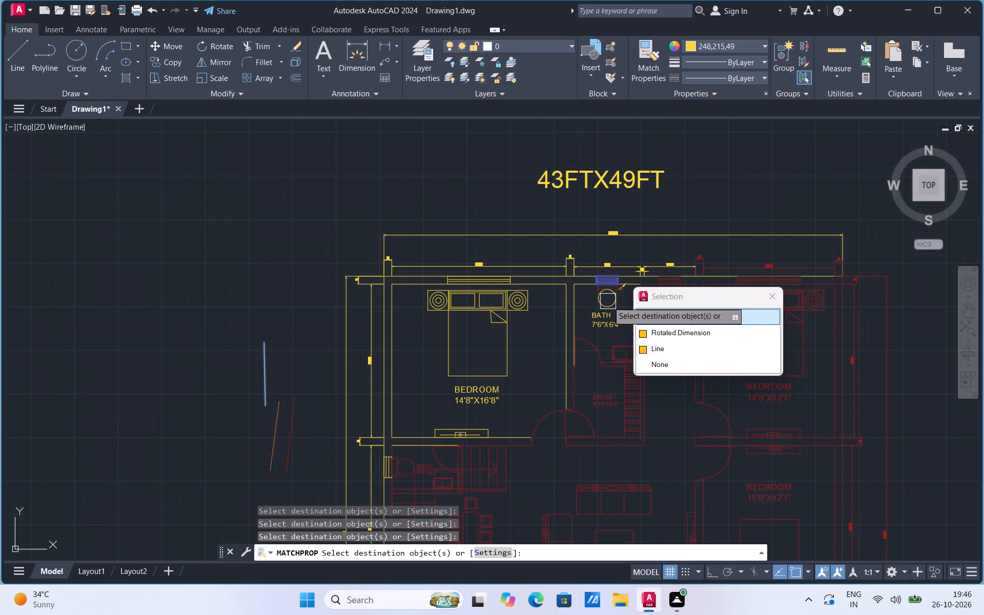
{"action": "left_click_drag", "start_coordinate": [608, 301], "coordinate": [612, 300]}
{"action": "left_click_drag", "start_coordinate": [612, 300], "coordinate": [720, 285]}
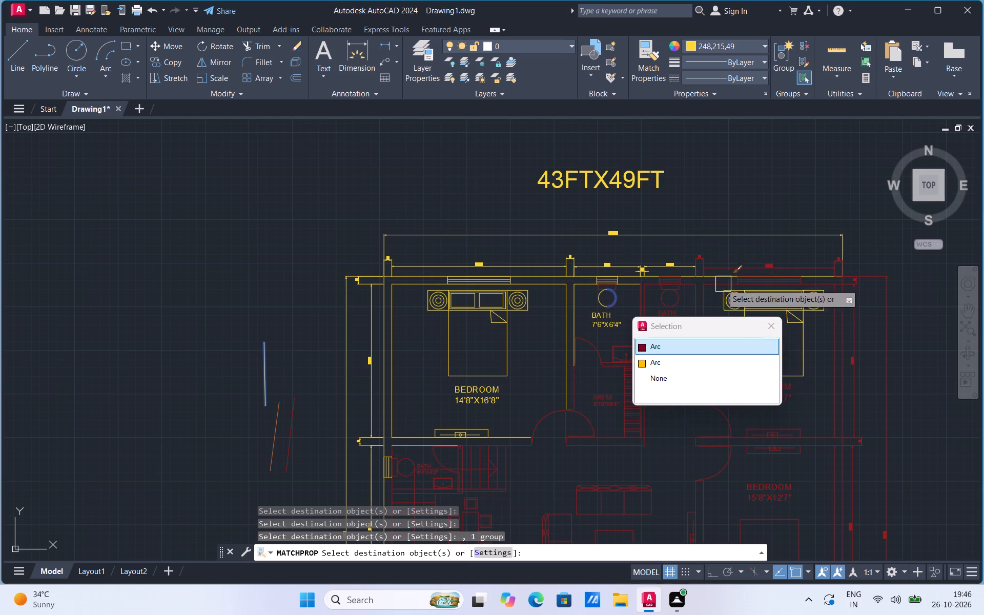
Match the yellow properties onto the 7'6"X4'11" bath's window, adjacent wall-thickness dimension, and the 14'8"X12'7" bedroom's width dimension and bath-side wall line.
{"action": "left_click_drag", "start_coordinate": [720, 285], "coordinate": [674, 278]}
{"action": "left_click_drag", "start_coordinate": [669, 272], "coordinate": [673, 268]}
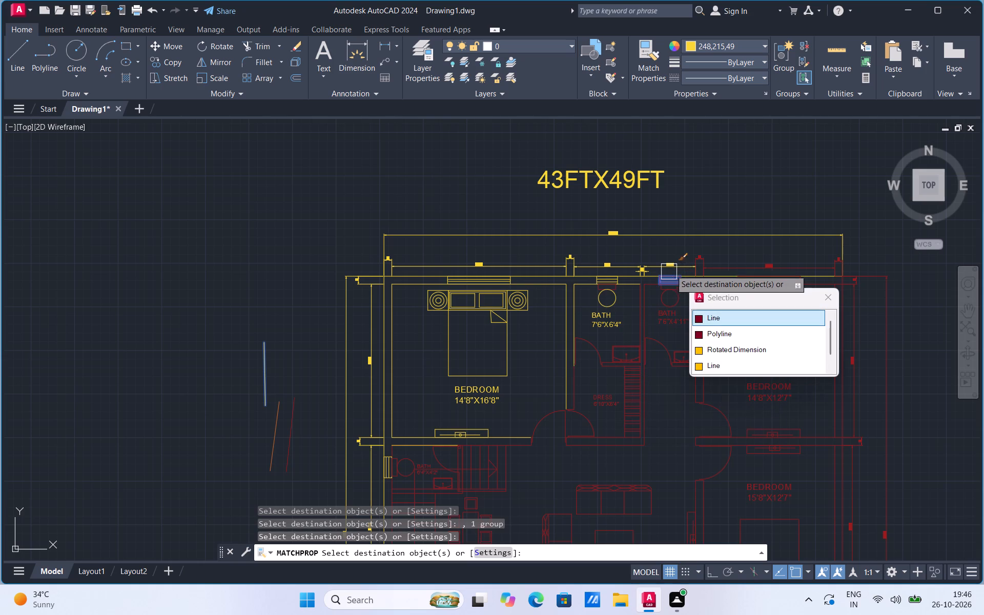
{"action": "left_click_drag", "start_coordinate": [673, 268], "coordinate": [701, 251]}
{"action": "left_click_drag", "start_coordinate": [701, 251], "coordinate": [724, 261]}
{"action": "left_click_drag", "start_coordinate": [724, 261], "coordinate": [741, 273]}
{"action": "left_click_drag", "start_coordinate": [729, 273], "coordinate": [723, 281]}
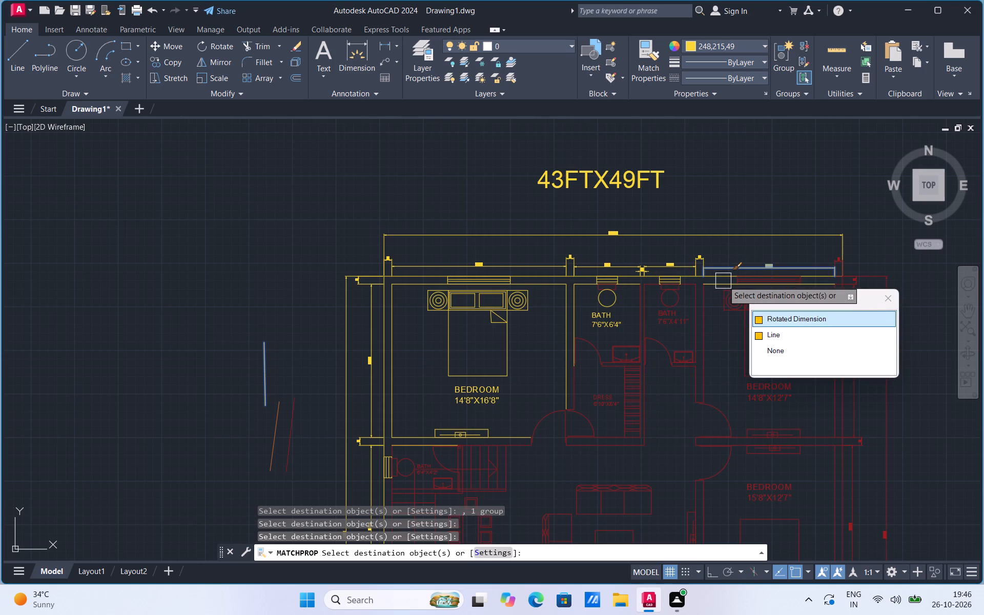
{"action": "left_click_drag", "start_coordinate": [723, 281], "coordinate": [720, 283]}
{"action": "left_click_drag", "start_coordinate": [720, 283], "coordinate": [706, 285]}
{"action": "left_click", "coordinate": [706, 285]}
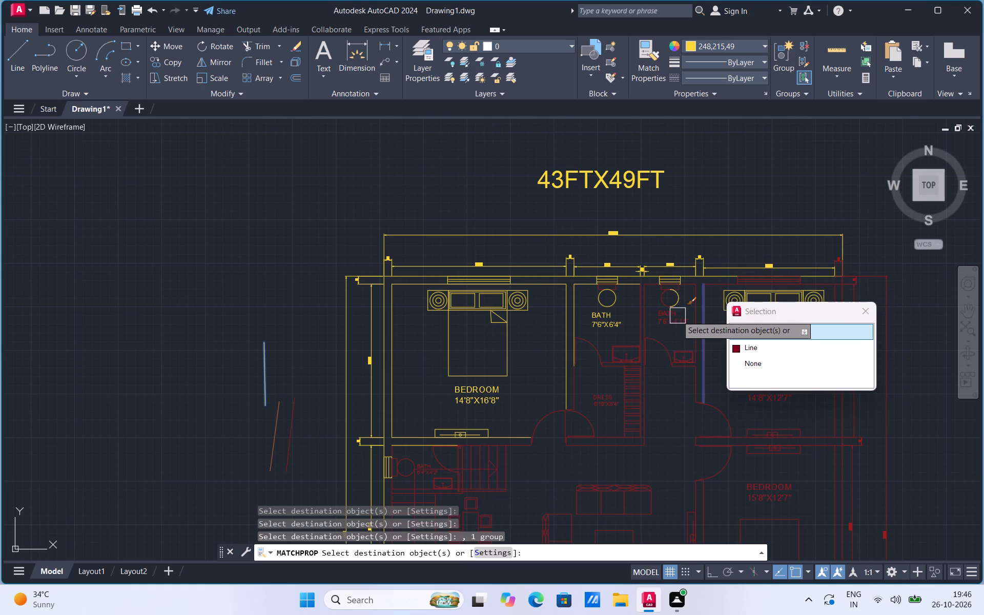
Match the yellow properties onto the BATH 7'6"X4'11" label, toilet, door and shared wall, the neighbouring bath's washbasin and the end wall-thickness dimension.
{"action": "left_click", "coordinate": [677, 317]}
{"action": "left_click", "coordinate": [642, 299]}
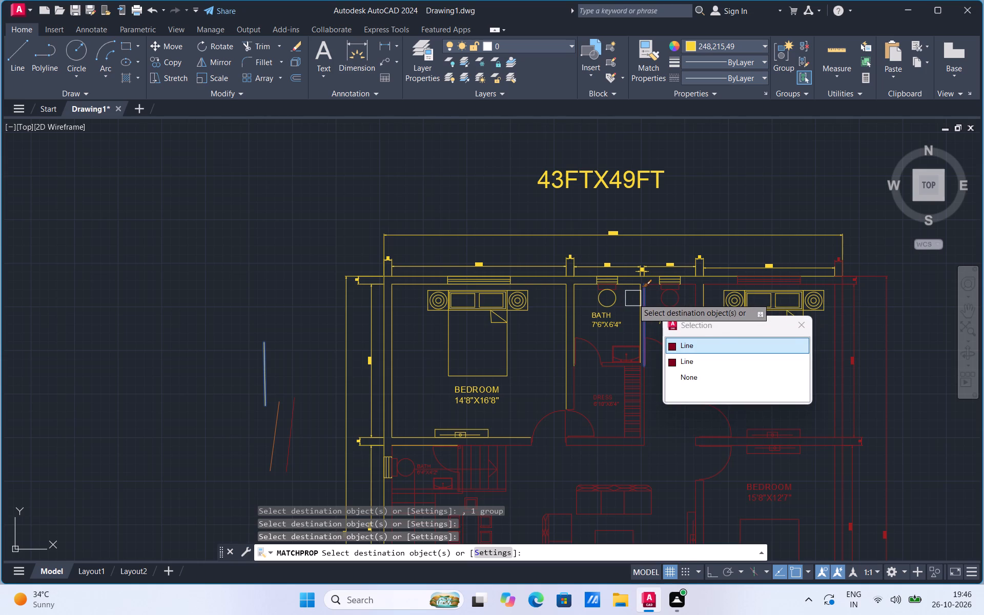
{"action": "left_click", "coordinate": [633, 298]}
{"action": "left_click", "coordinate": [624, 345]}
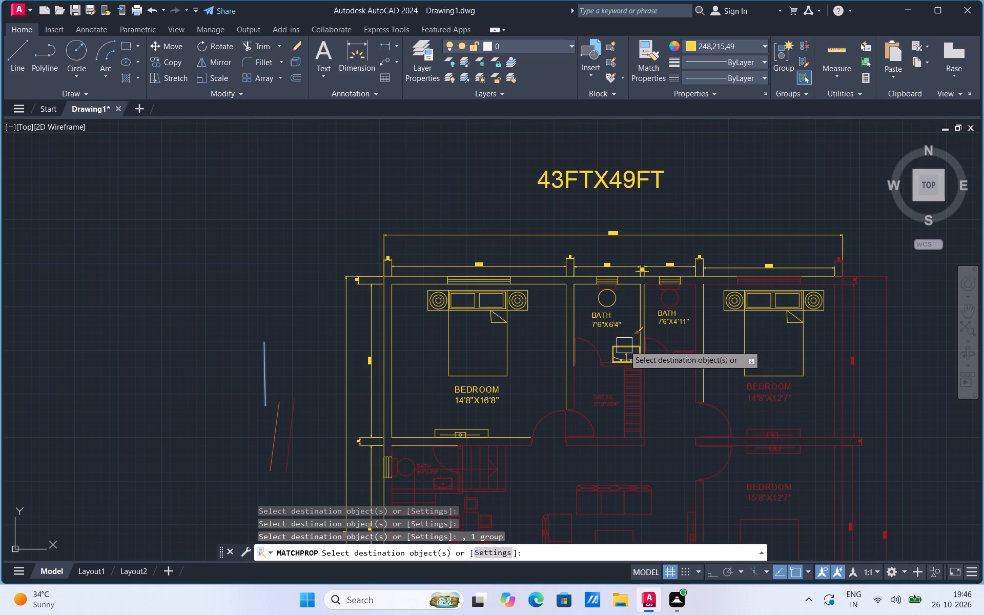
{"action": "left_click_drag", "start_coordinate": [665, 345], "coordinate": [675, 286]}
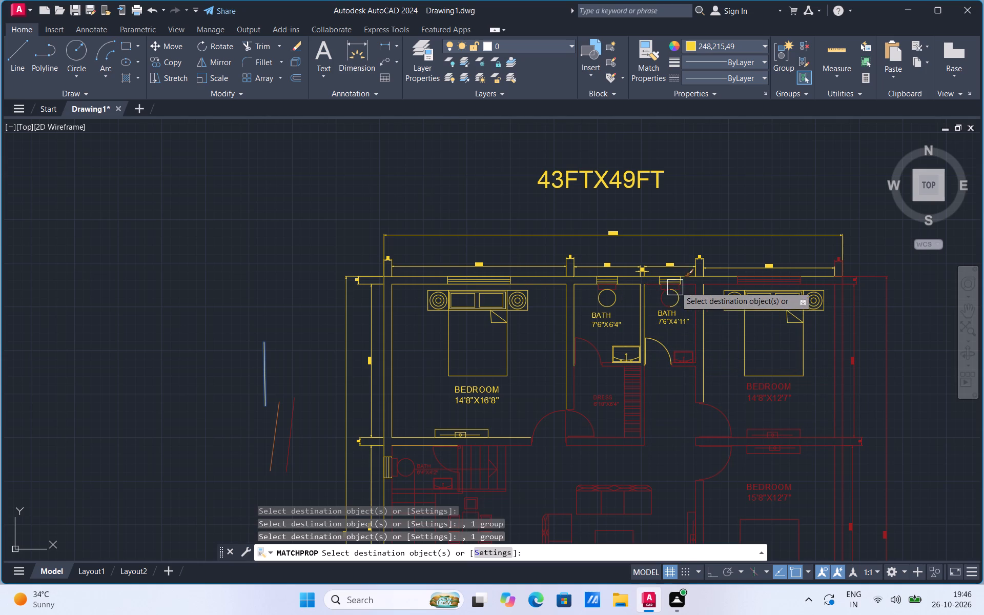
{"action": "left_click_drag", "start_coordinate": [675, 286], "coordinate": [678, 292]}
{"action": "left_click_drag", "start_coordinate": [678, 292], "coordinate": [657, 294]}
{"action": "left_click_drag", "start_coordinate": [657, 294], "coordinate": [619, 284]}
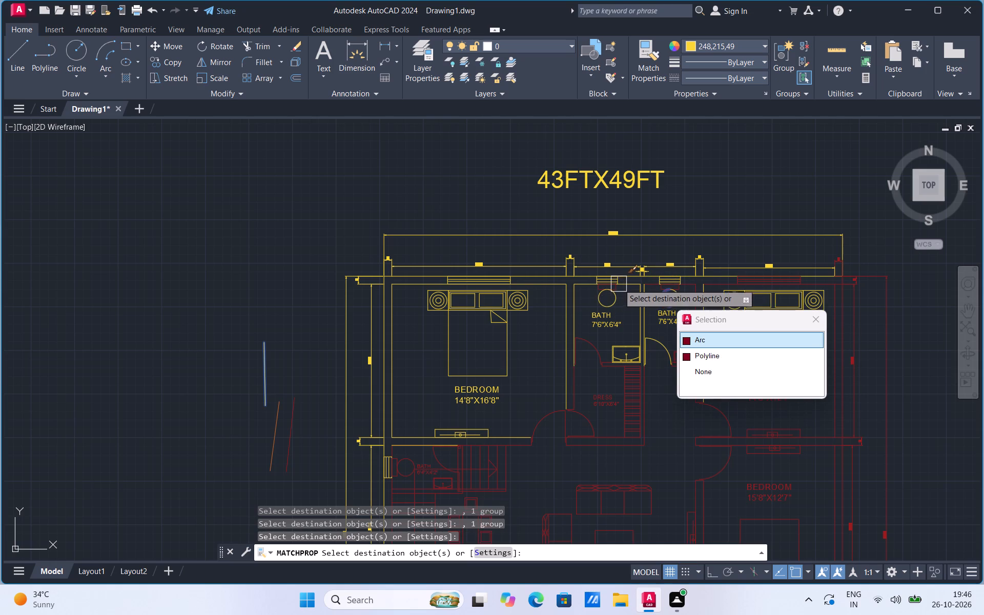
{"action": "left_click_drag", "start_coordinate": [619, 284], "coordinate": [619, 283]}
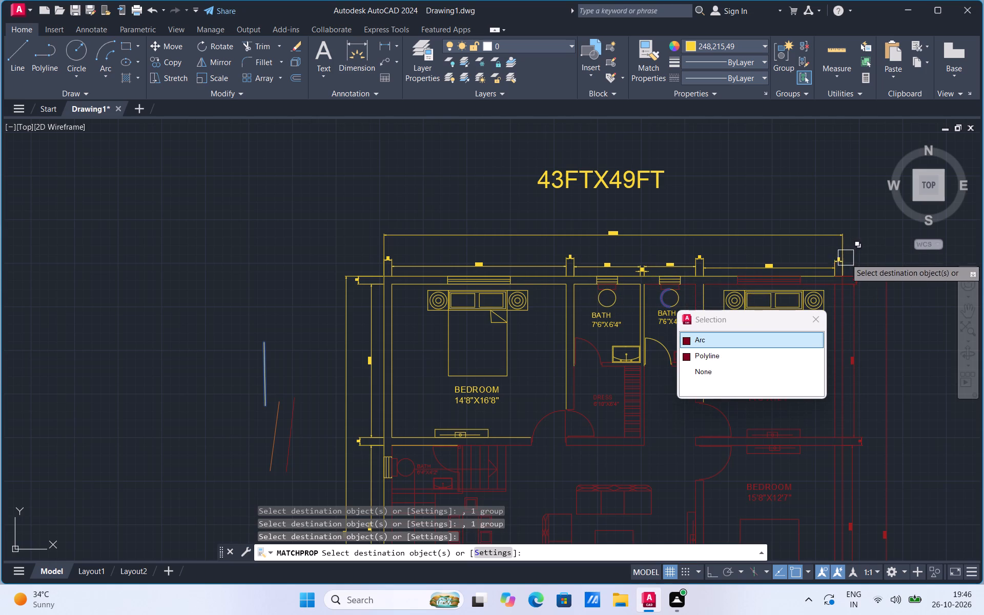
{"action": "left_click", "coordinate": [830, 253]}
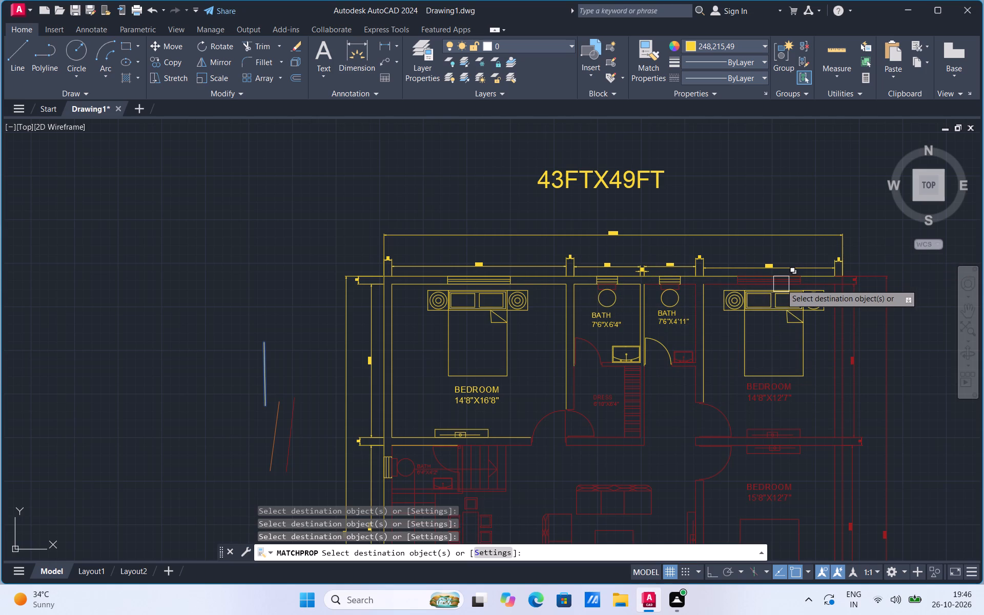
Match the yellow properties onto the 14'8"X12'7" bedroom's upper window and the inner upper wall lines of that bedroom and the adjoining bath.
{"action": "left_click_drag", "start_coordinate": [781, 280], "coordinate": [725, 282]}
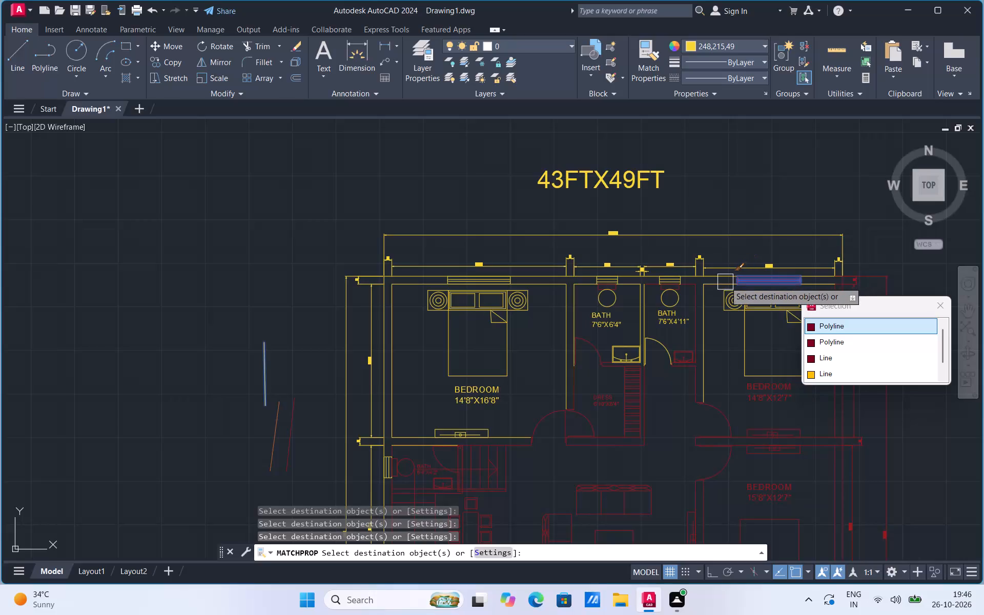
{"action": "left_click", "coordinate": [692, 305]}
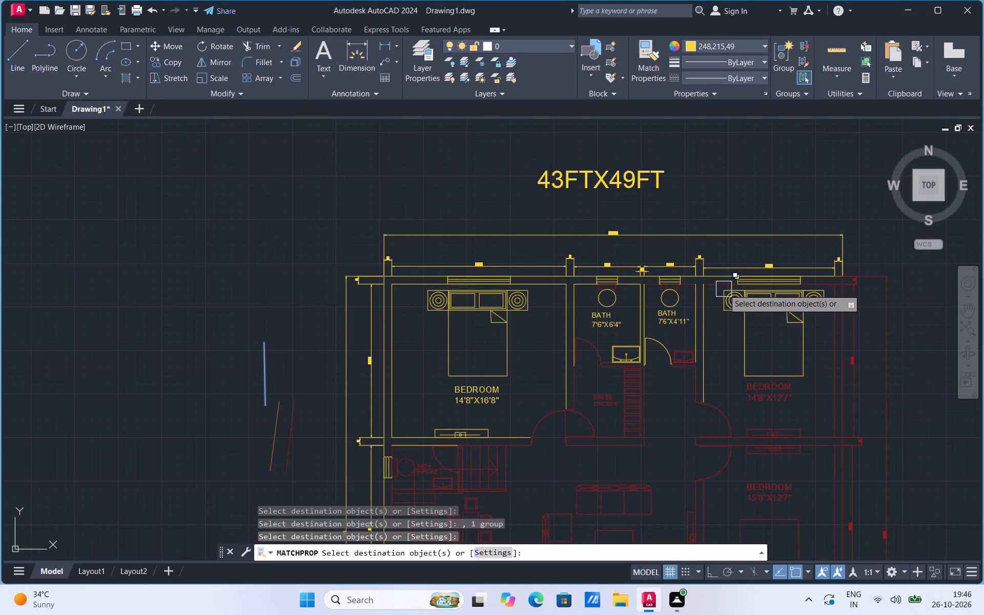
{"action": "left_click", "coordinate": [716, 284]}
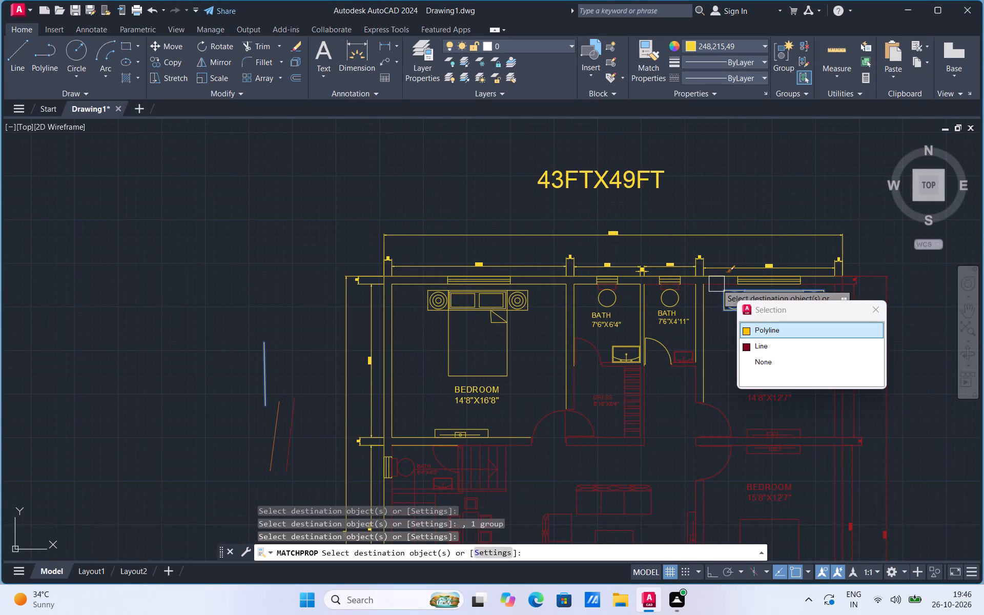
{"action": "scroll", "coordinate": [515, 256], "scroll_direction": "down", "scroll_amount": 1}
{"action": "scroll", "coordinate": [654, 308], "scroll_direction": "down", "scroll_amount": 1}
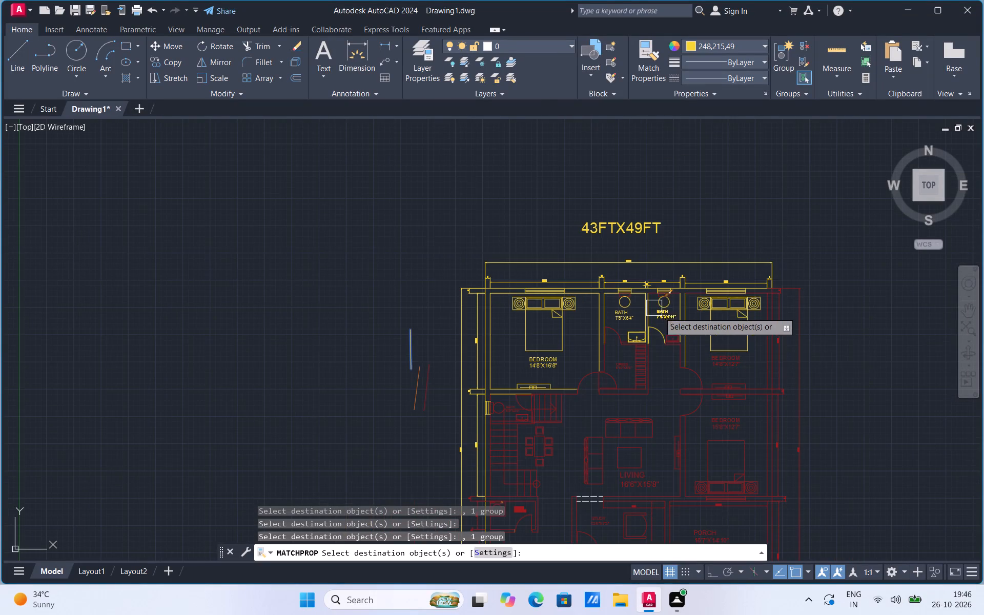
{"action": "scroll", "coordinate": [742, 342], "scroll_direction": "up", "scroll_amount": 2}
{"action": "left_click", "coordinate": [792, 216]}
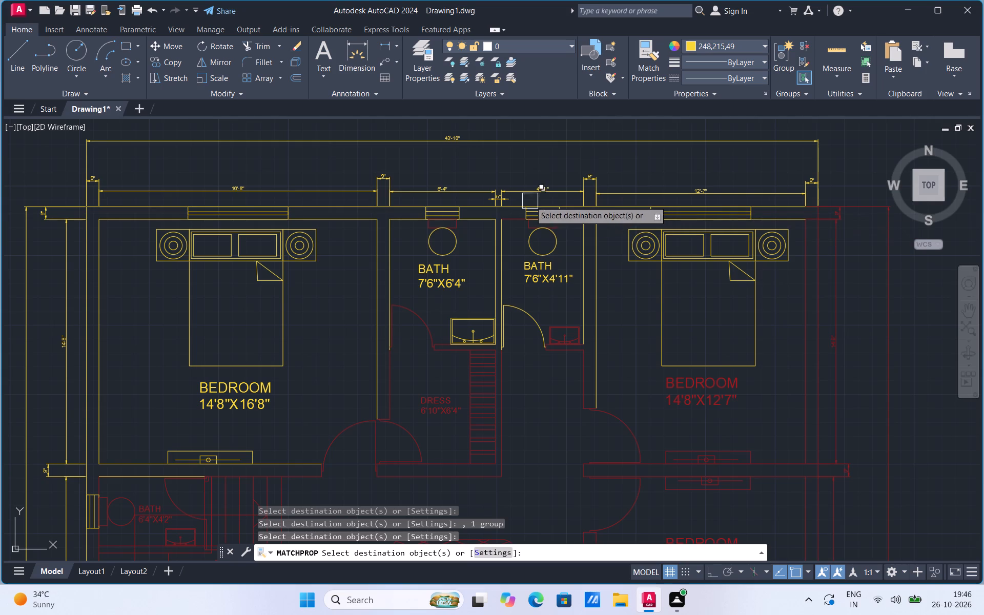
{"action": "left_click", "coordinate": [570, 219]}
Match the yellow properties onto the toilet cisterns of the 7'6"X6'4" and 7'6"X4'11" baths.
{"action": "scroll", "coordinate": [477, 231], "scroll_direction": "up", "scroll_amount": 2}
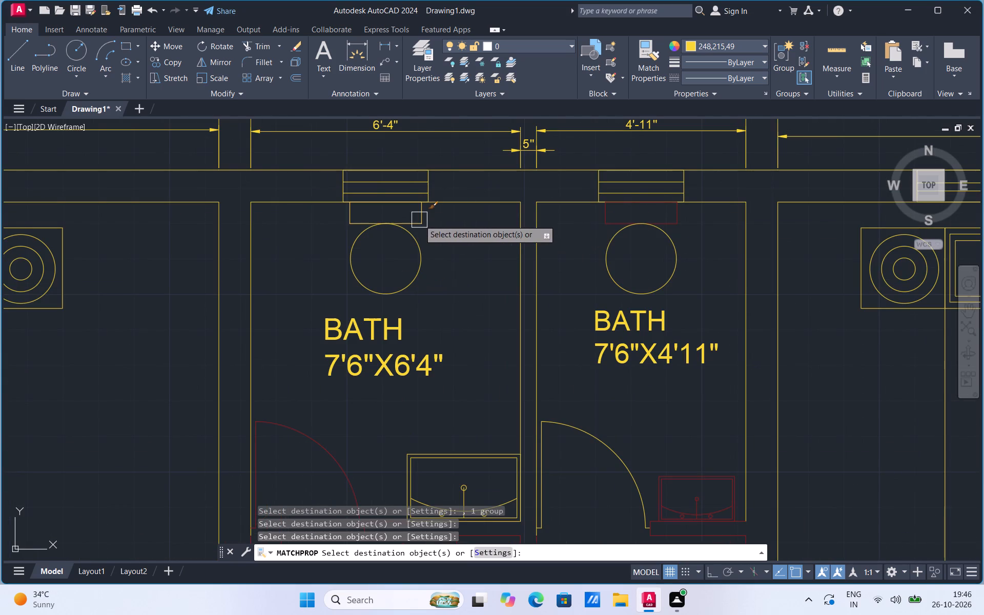
{"action": "left_click", "coordinate": [419, 220]}
{"action": "left_click", "coordinate": [610, 215]}
Match the yellow properties onto the 7'6"X6'4" bath's door and the lines and end of the wall below its washbasin.
{"action": "scroll", "coordinate": [563, 234], "scroll_direction": "down", "scroll_amount": 1}
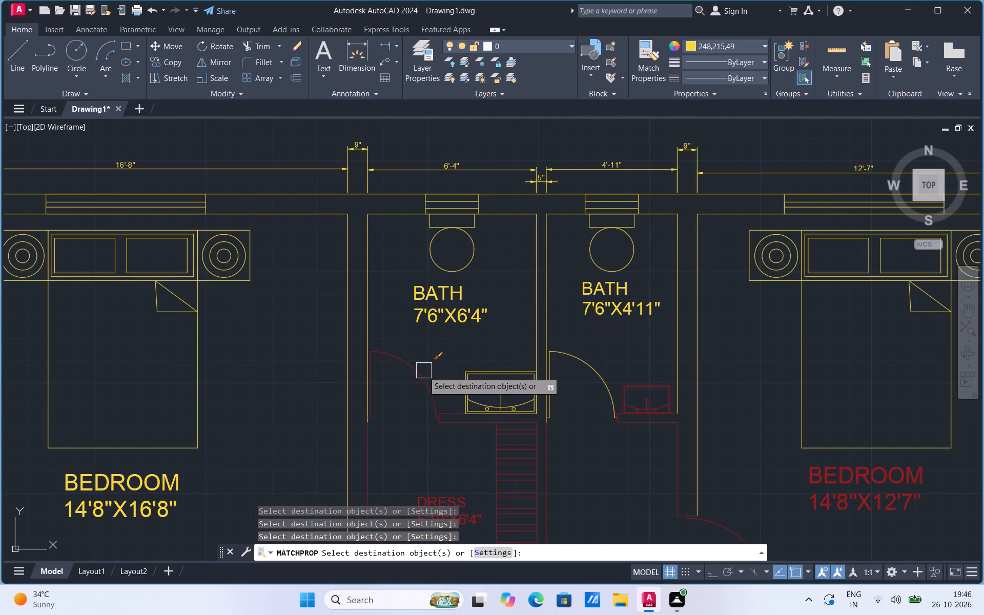
{"action": "left_click", "coordinate": [423, 372]}
{"action": "scroll", "coordinate": [461, 413], "scroll_direction": "up", "scroll_amount": 1}
{"action": "left_click", "coordinate": [440, 409]}
{"action": "left_click", "coordinate": [440, 424]}
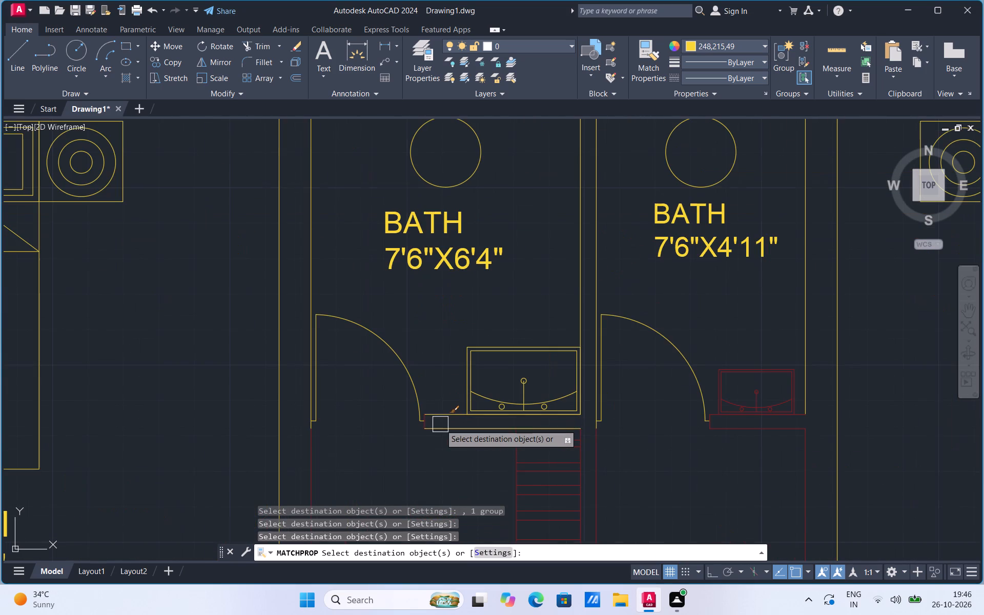
{"action": "scroll", "coordinate": [440, 424], "scroll_direction": "up", "scroll_amount": 3}
{"action": "left_click", "coordinate": [362, 429]}
{"action": "scroll", "coordinate": [418, 324], "scroll_direction": "down", "scroll_amount": 2}
Match the yellow properties onto the DRESS wardrobe's side lines and first shelf lines, plus the room's outer wall line beside it.
{"action": "left_click", "coordinate": [550, 423]}
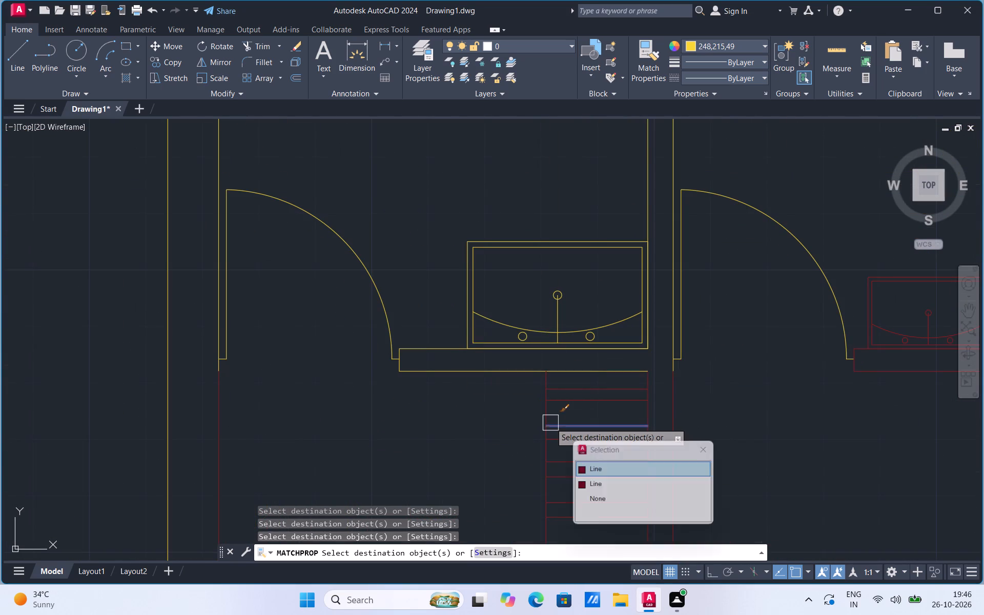
{"action": "left_click", "coordinate": [571, 406]}
{"action": "left_click", "coordinate": [583, 389]}
{"action": "left_click", "coordinate": [543, 410]}
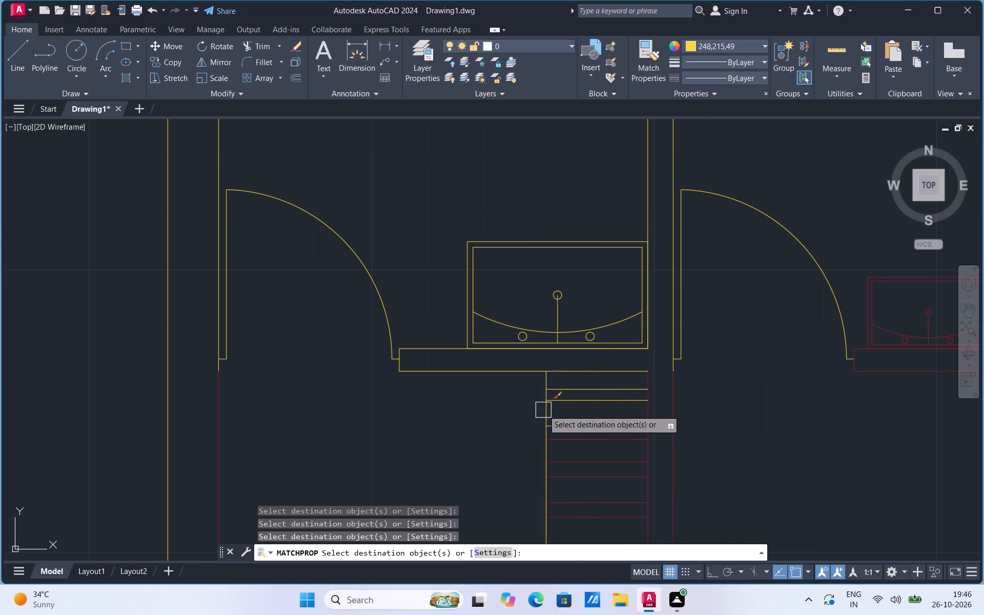
{"action": "left_click", "coordinate": [678, 402]}
{"action": "left_click", "coordinate": [643, 411]}
{"action": "scroll", "coordinate": [432, 305], "scroll_direction": "down", "scroll_amount": 2}
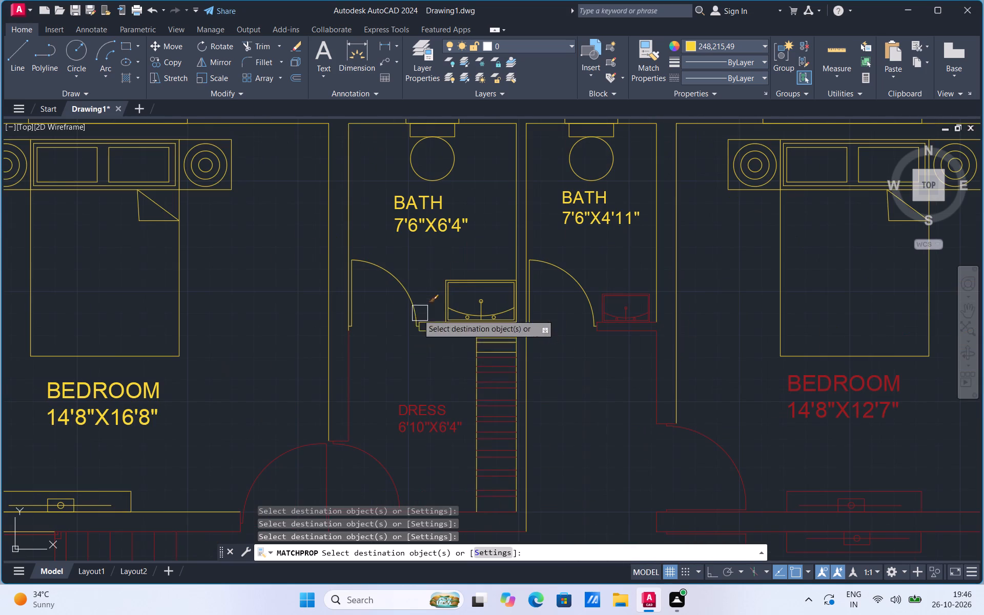
Match the yellow properties onto the DRESS room's bedroom-side wall line and wall end, the two adjoining door swings and the DRESS 6'10"X6'4" label.
{"action": "left_click", "coordinate": [344, 366]}
{"action": "scroll", "coordinate": [321, 435], "scroll_direction": "up", "scroll_amount": 2}
{"action": "left_click", "coordinate": [369, 448]}
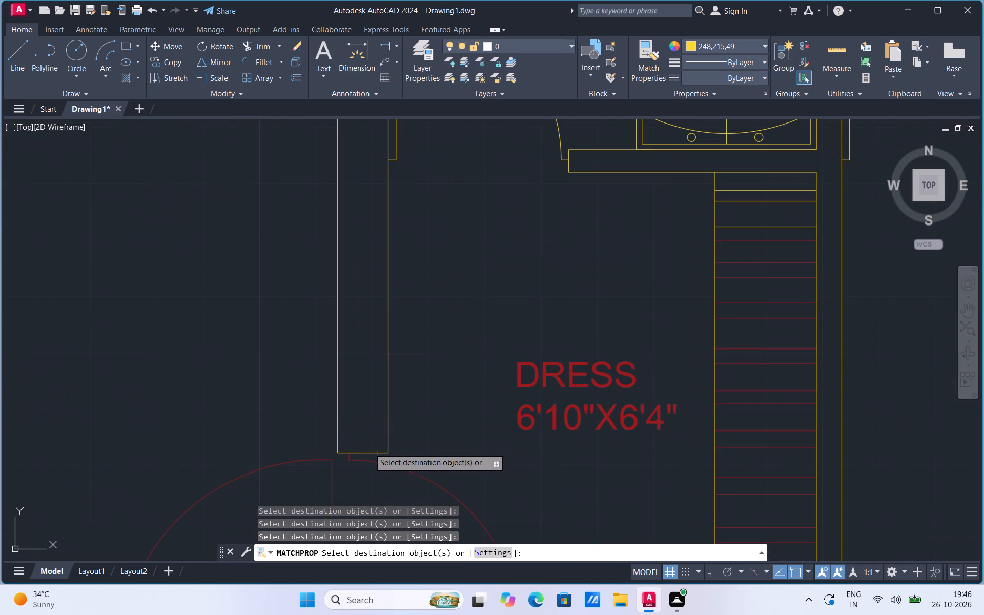
{"action": "left_click", "coordinate": [367, 461]}
{"action": "left_click", "coordinate": [330, 459]}
{"action": "left_click", "coordinate": [530, 396]}
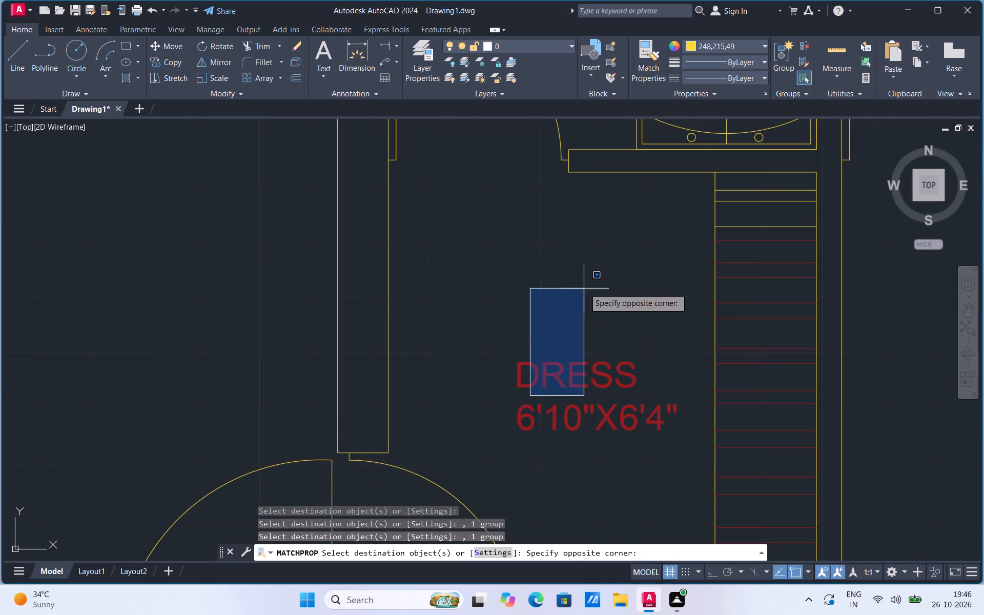
{"action": "left_click", "coordinate": [585, 282]}
{"action": "left_click", "coordinate": [558, 350]}
{"action": "left_click", "coordinate": [525, 407]}
{"action": "scroll", "coordinate": [572, 292], "scroll_direction": "down", "scroll_amount": 2}
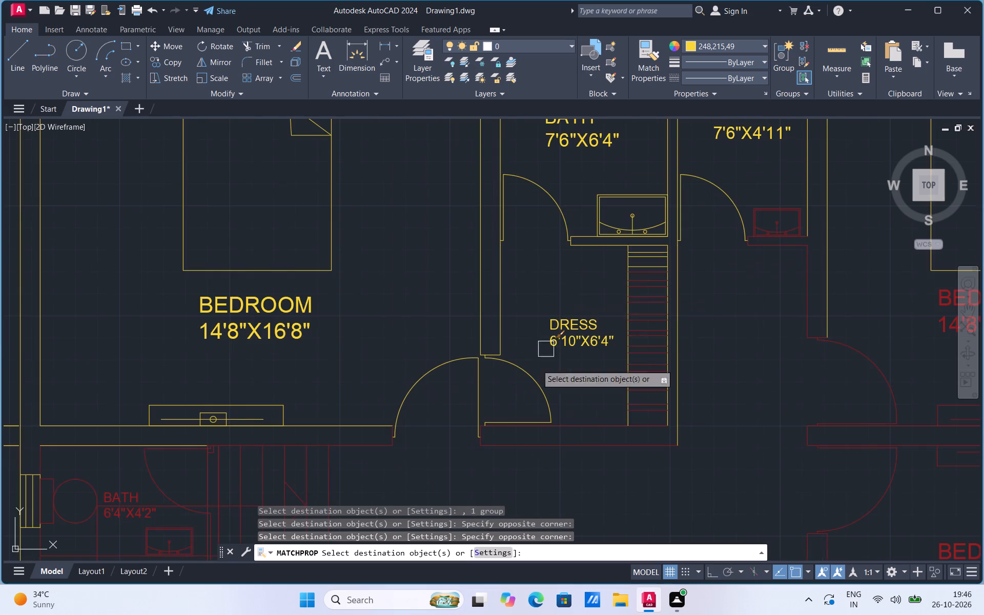
Match the yellow properties onto both lines and the door-side end of the wall below the DRESS room.
{"action": "scroll", "coordinate": [500, 435], "scroll_direction": "up", "scroll_amount": 1}
{"action": "left_click", "coordinate": [498, 425]}
{"action": "left_click", "coordinate": [496, 449]}
{"action": "scroll", "coordinate": [474, 448], "scroll_direction": "up", "scroll_amount": 3}
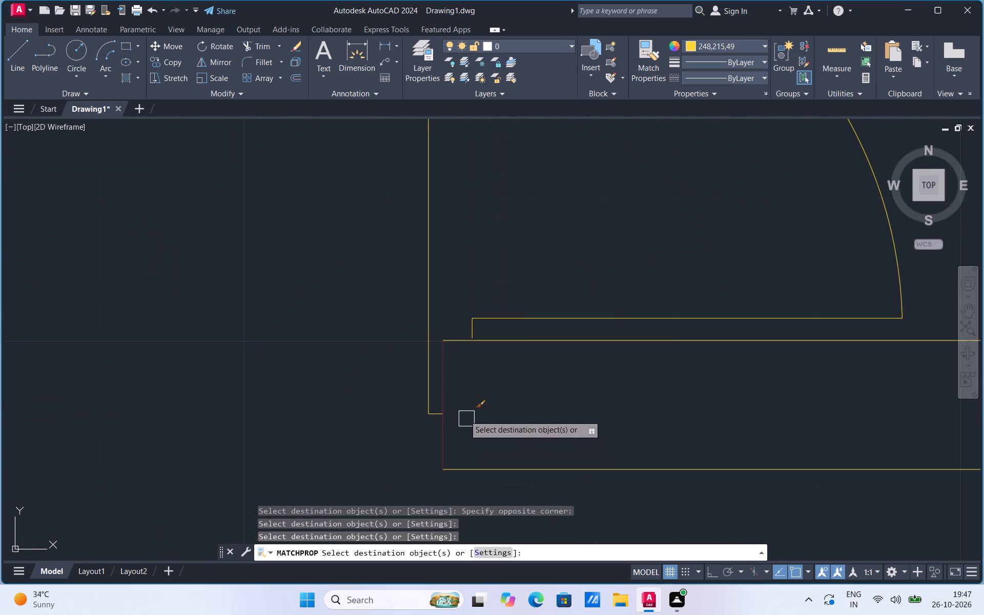
{"action": "left_click", "coordinate": [450, 391]}
{"action": "left_click", "coordinate": [429, 399]}
{"action": "scroll", "coordinate": [664, 388], "scroll_direction": "down", "scroll_amount": 3}
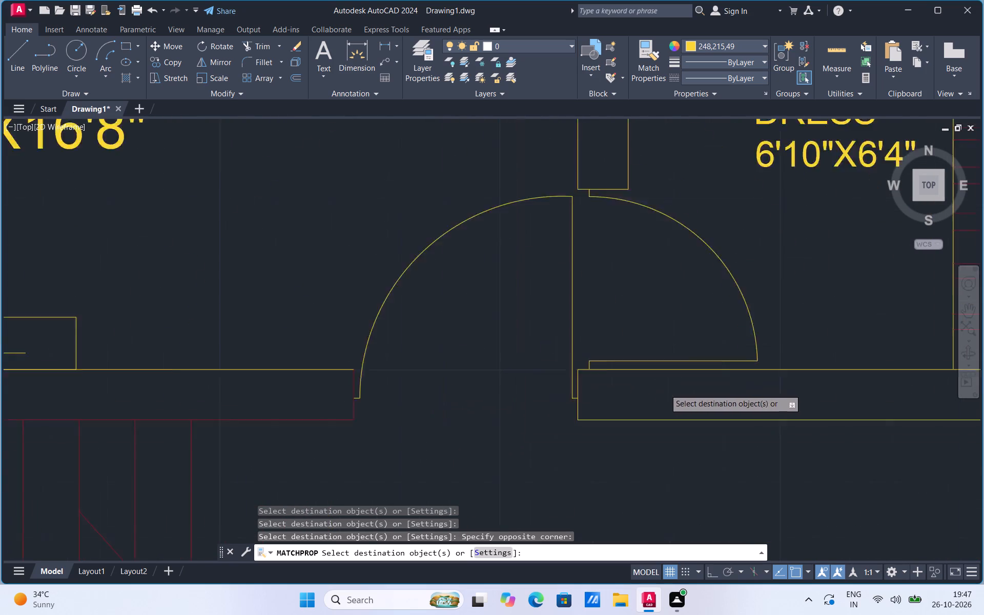
Match the yellow properties onto the 14'8"X16'8" bedroom's lower outer wall line and the upper staircase's vertical tread lines.
{"action": "left_click", "coordinate": [387, 393]}
{"action": "left_click", "coordinate": [381, 416]}
{"action": "left_click", "coordinate": [366, 427]}
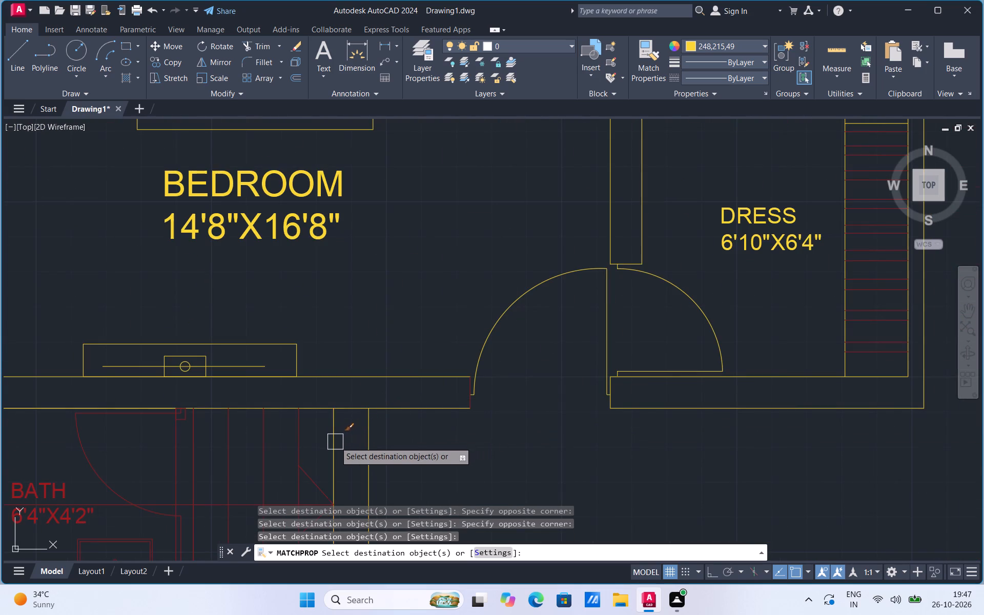
{"action": "left_click", "coordinate": [335, 442]}
{"action": "left_click", "coordinate": [301, 441]}
{"action": "left_click", "coordinate": [266, 442]}
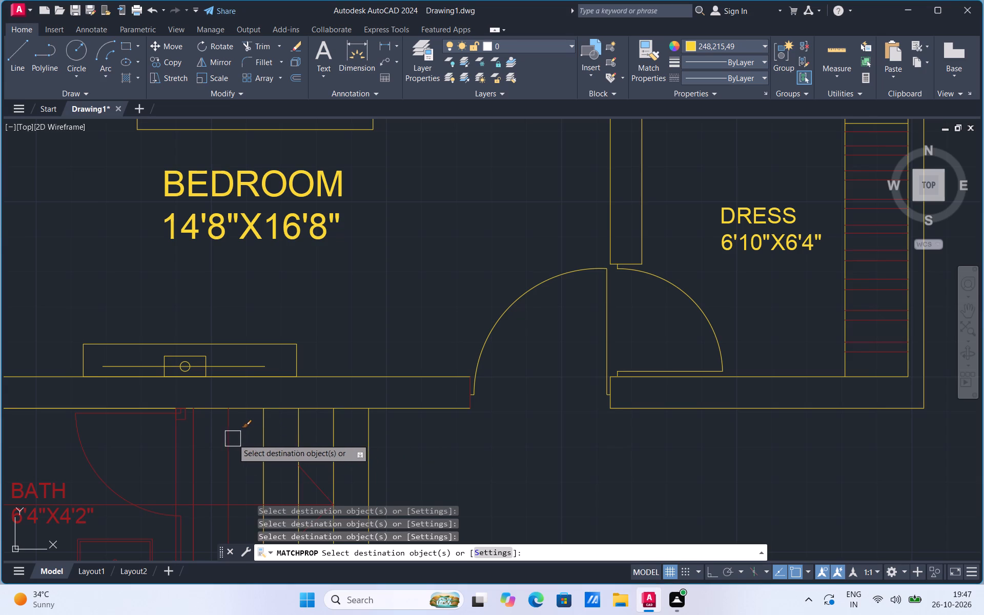
{"action": "left_click", "coordinate": [232, 439]}
Match the yellow properties onto the 6'4"X4'2" bath's stair-side wall lines, door and door jamb, plus the 14'8"X16'8" bedroom's lower wall end.
{"action": "left_click", "coordinate": [191, 443]}
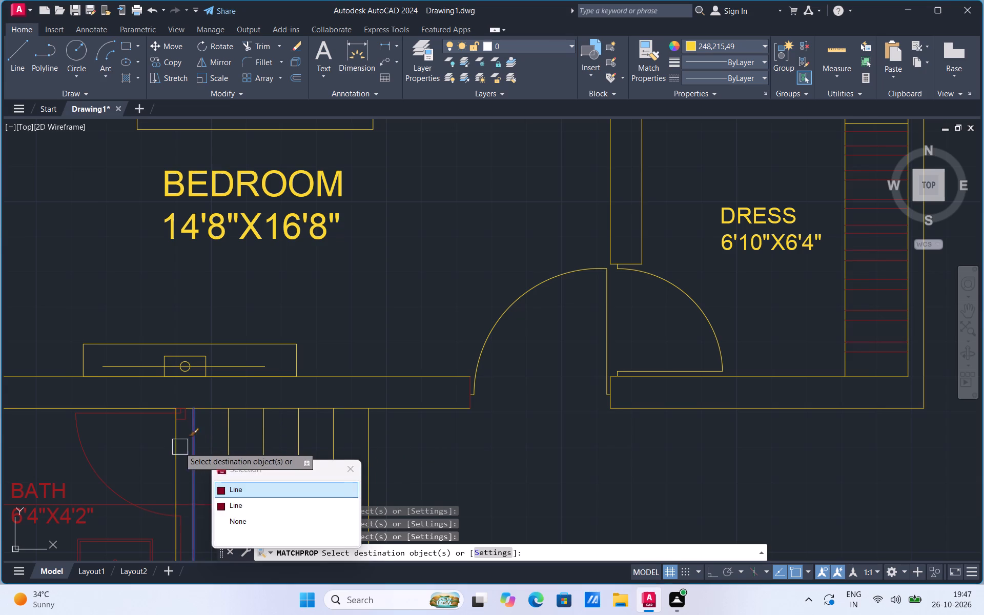
{"action": "left_click", "coordinate": [176, 447]}
{"action": "left_click", "coordinate": [150, 414]}
{"action": "scroll", "coordinate": [164, 418], "scroll_direction": "up", "scroll_amount": 3}
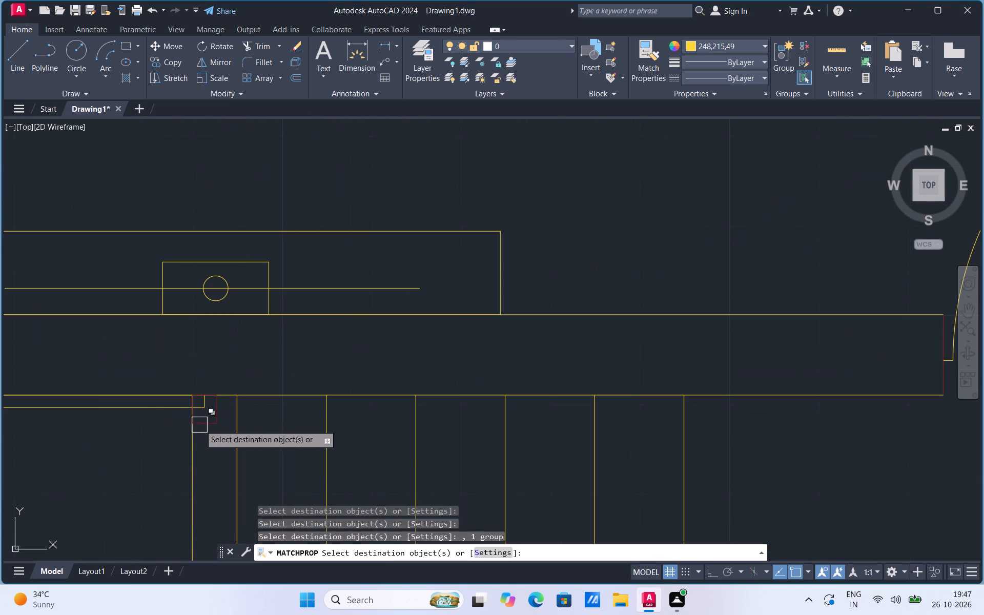
{"action": "left_click", "coordinate": [204, 423]}
{"action": "scroll", "coordinate": [323, 399], "scroll_direction": "down", "scroll_amount": 3}
{"action": "scroll", "coordinate": [499, 393], "scroll_direction": "up", "scroll_amount": 2}
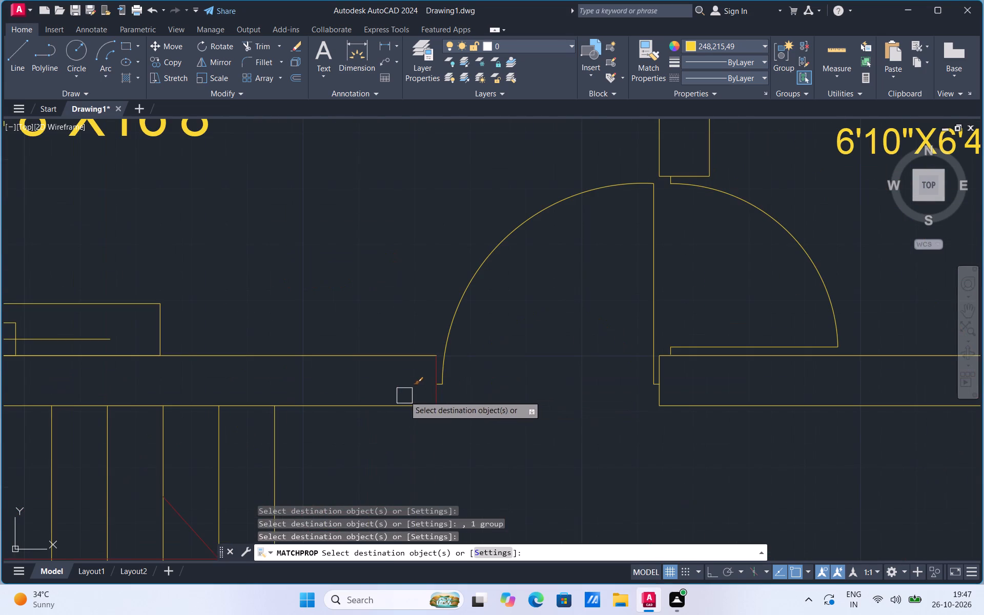
{"action": "left_click", "coordinate": [430, 394]}
Match the yellow properties onto the living room's two sofas and centre table.
{"action": "scroll", "coordinate": [470, 328], "scroll_direction": "down", "scroll_amount": 3}
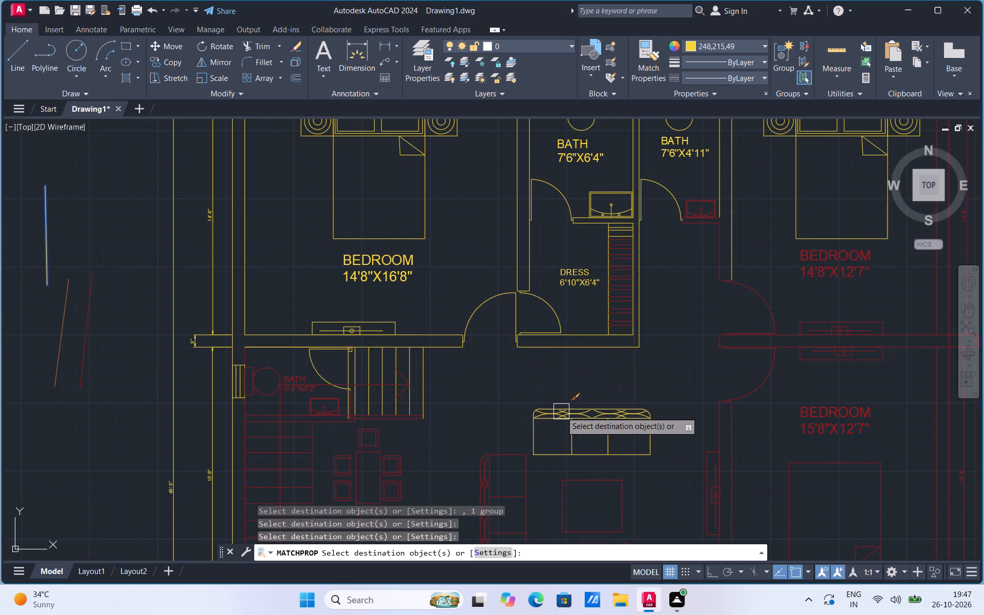
{"action": "left_click", "coordinate": [560, 412]}
{"action": "left_click", "coordinate": [510, 446]}
{"action": "left_click", "coordinate": [492, 469]}
{"action": "left_click", "coordinate": [569, 482]}
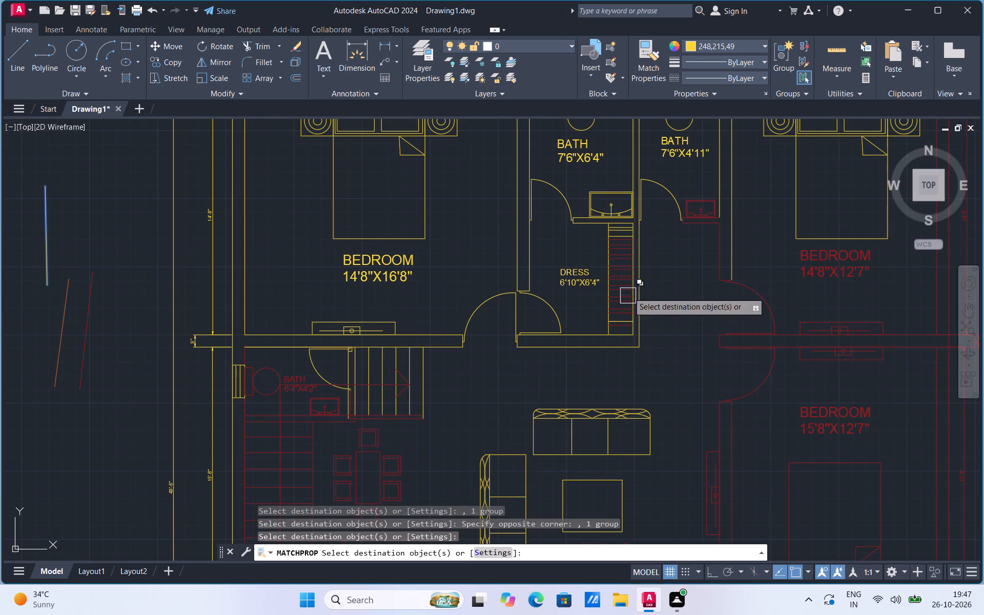
Match the yellow properties onto all the remaining red shelf lines of the DRESS wardrobe.
{"action": "scroll", "coordinate": [635, 229], "scroll_direction": "up", "scroll_amount": 2}
{"action": "left_click", "coordinate": [593, 258]}
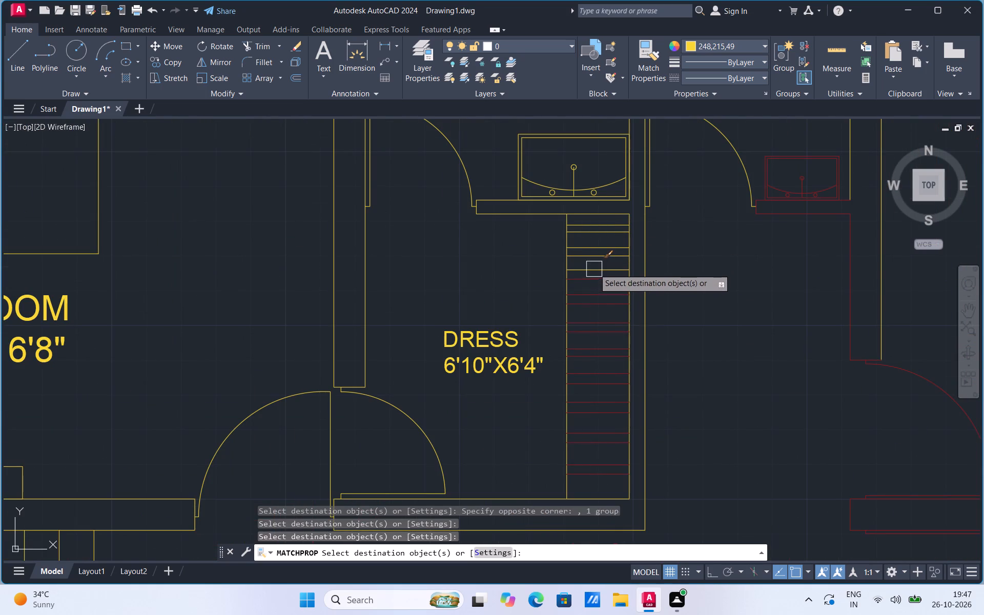
{"action": "left_click", "coordinate": [595, 267]}
{"action": "left_click", "coordinate": [594, 279]}
{"action": "left_click", "coordinate": [591, 289]}
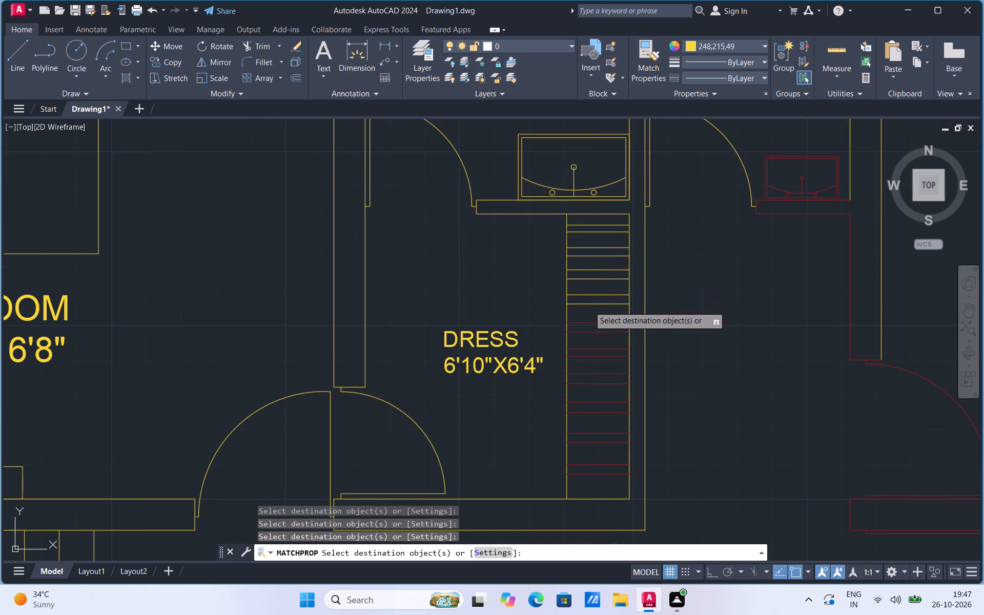
{"action": "left_click", "coordinate": [589, 306]}
{"action": "left_click", "coordinate": [586, 319]}
{"action": "left_click", "coordinate": [584, 329]}
{"action": "left_click", "coordinate": [586, 342]}
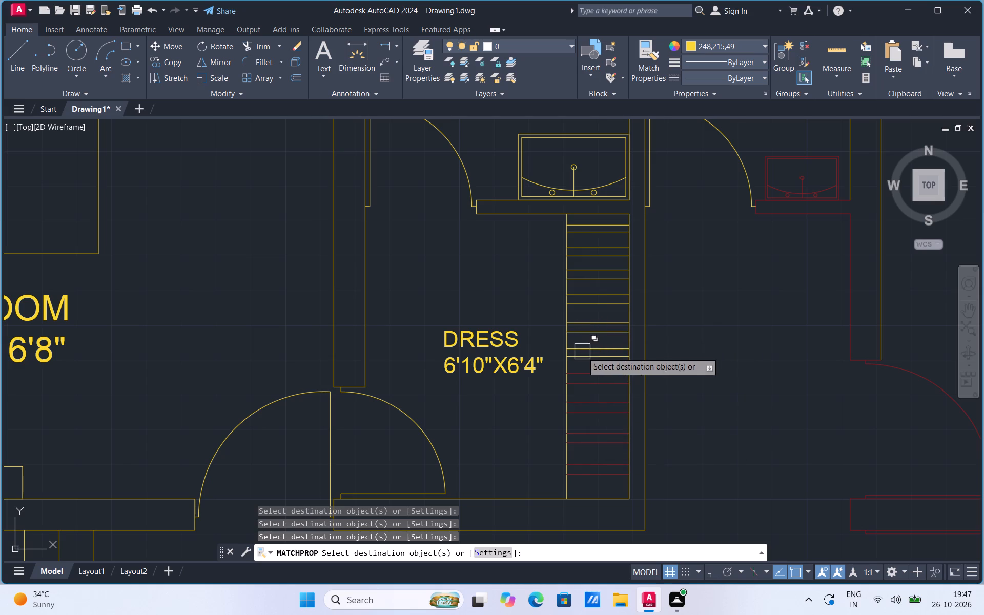
{"action": "left_click", "coordinate": [582, 354]}
{"action": "left_click", "coordinate": [583, 368]}
{"action": "left_click", "coordinate": [581, 381]}
{"action": "left_click", "coordinate": [584, 400]}
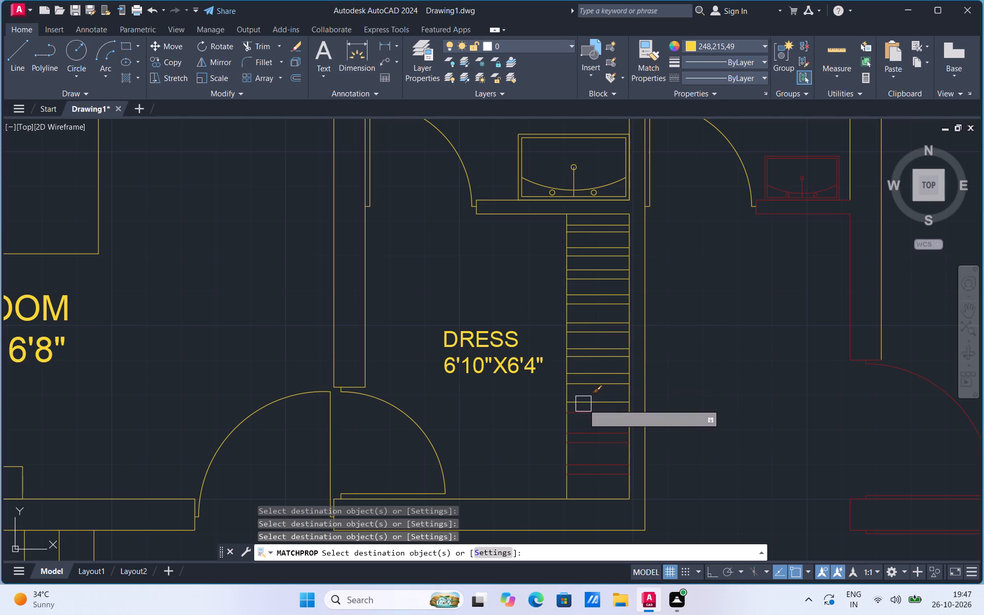
{"action": "left_click", "coordinate": [583, 406]}
{"action": "left_click", "coordinate": [582, 424]}
{"action": "left_click", "coordinate": [576, 442]}
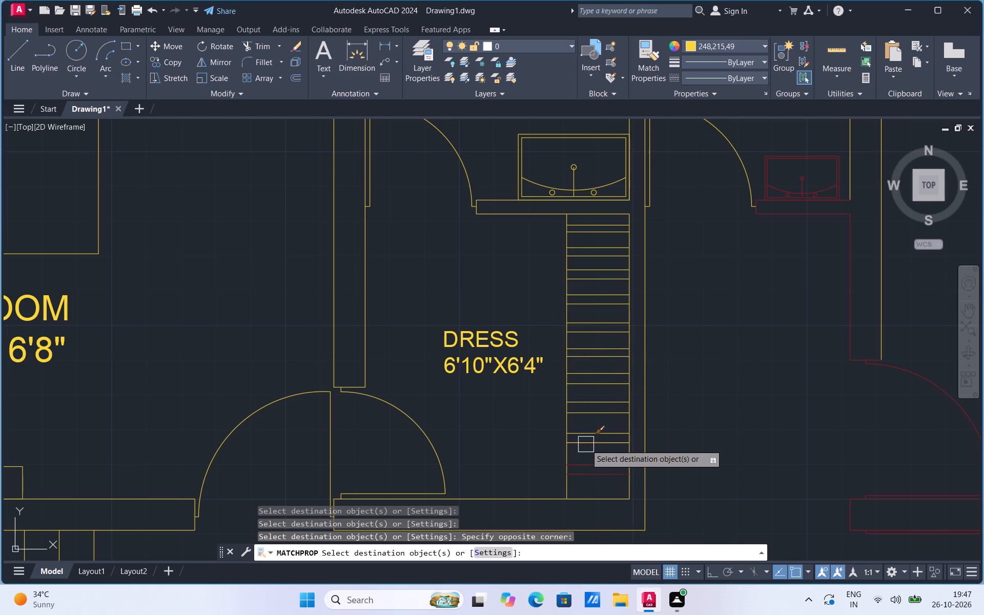
{"action": "left_click", "coordinate": [586, 444]}
{"action": "left_click", "coordinate": [586, 460]}
{"action": "left_click", "coordinate": [584, 473]}
{"action": "scroll", "coordinate": [569, 454], "scroll_direction": "down", "scroll_amount": 2}
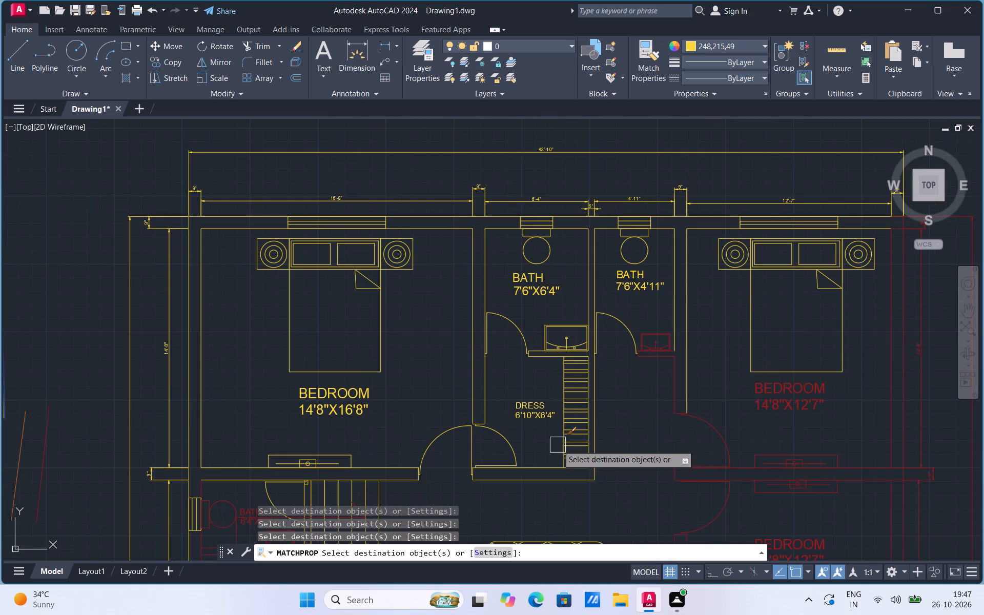
Match the yellow properties onto the 7'6"X4'11" bath's washbasin, the wall lines and wall end below it, and the passage-side wall line.
{"action": "left_click", "coordinate": [657, 334]}
{"action": "scroll", "coordinate": [669, 363], "scroll_direction": "up", "scroll_amount": 3}
{"action": "left_click", "coordinate": [666, 342]}
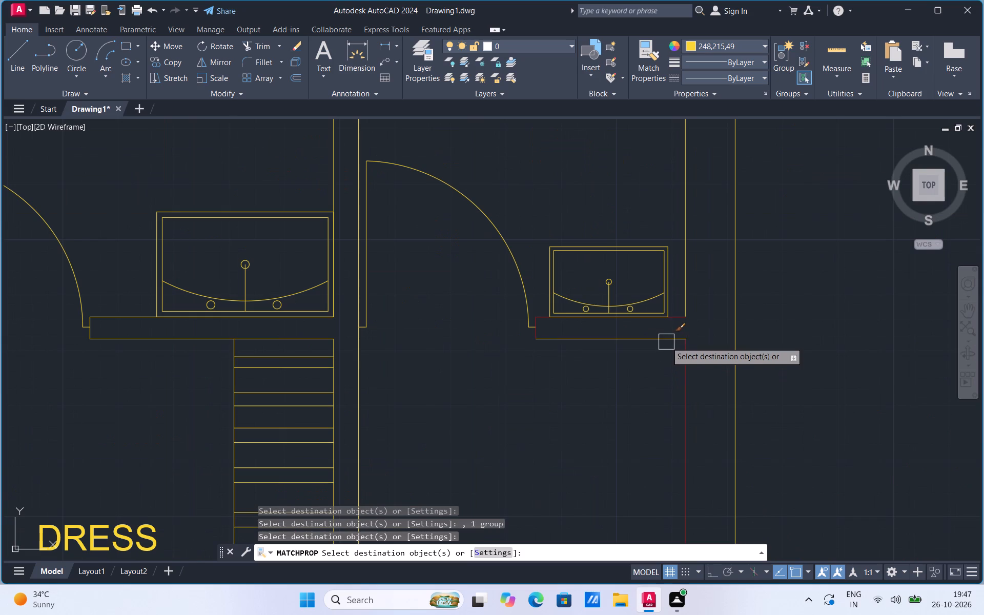
{"action": "scroll", "coordinate": [676, 317], "scroll_direction": "up", "scroll_amount": 1}
{"action": "left_click", "coordinate": [676, 316]}
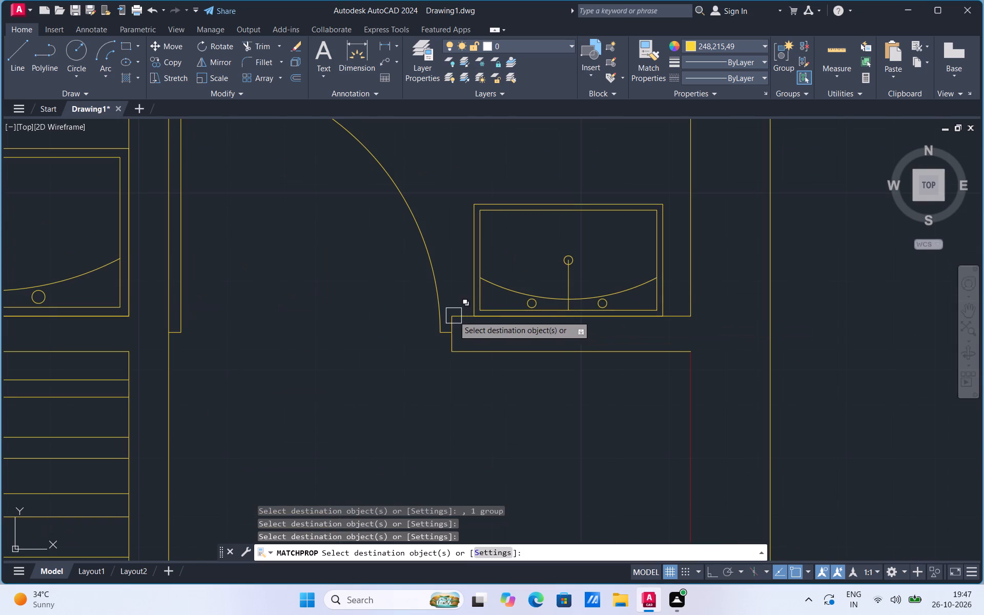
{"action": "left_click", "coordinate": [454, 316]}
{"action": "left_click", "coordinate": [690, 399]}
{"action": "scroll", "coordinate": [448, 340], "scroll_direction": "up", "scroll_amount": 2}
{"action": "scroll", "coordinate": [448, 340], "scroll_direction": "down", "scroll_amount": 1}
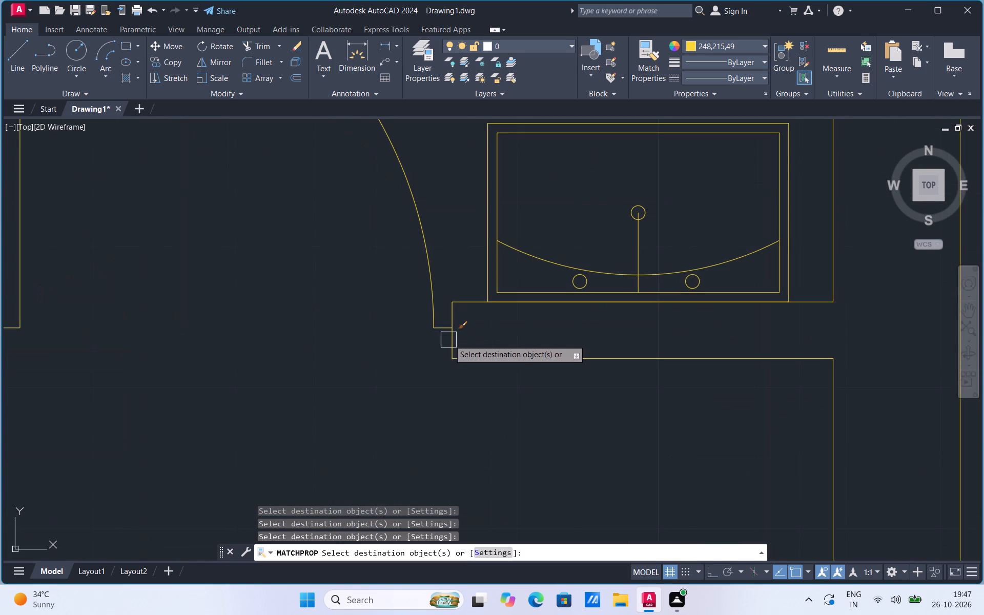
{"action": "left_click", "coordinate": [451, 344]}
{"action": "scroll", "coordinate": [465, 270], "scroll_direction": "up", "scroll_amount": 1}
{"action": "scroll", "coordinate": [465, 270], "scroll_direction": "down", "scroll_amount": 5}
Match the yellow properties onto the BEDROOM 14'8"X12'7" label, the end of its bath-side wall and its door.
{"action": "left_click", "coordinate": [679, 335]}
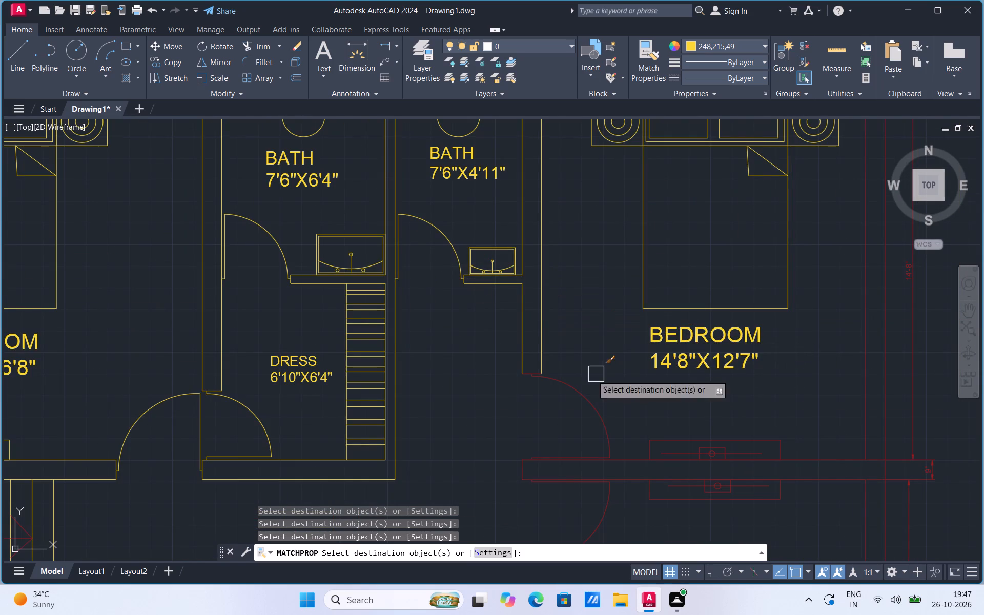
{"action": "scroll", "coordinate": [536, 372], "scroll_direction": "up", "scroll_amount": 2}
{"action": "left_click", "coordinate": [513, 371]}
{"action": "left_click", "coordinate": [555, 397]}
{"action": "left_click", "coordinate": [574, 375]}
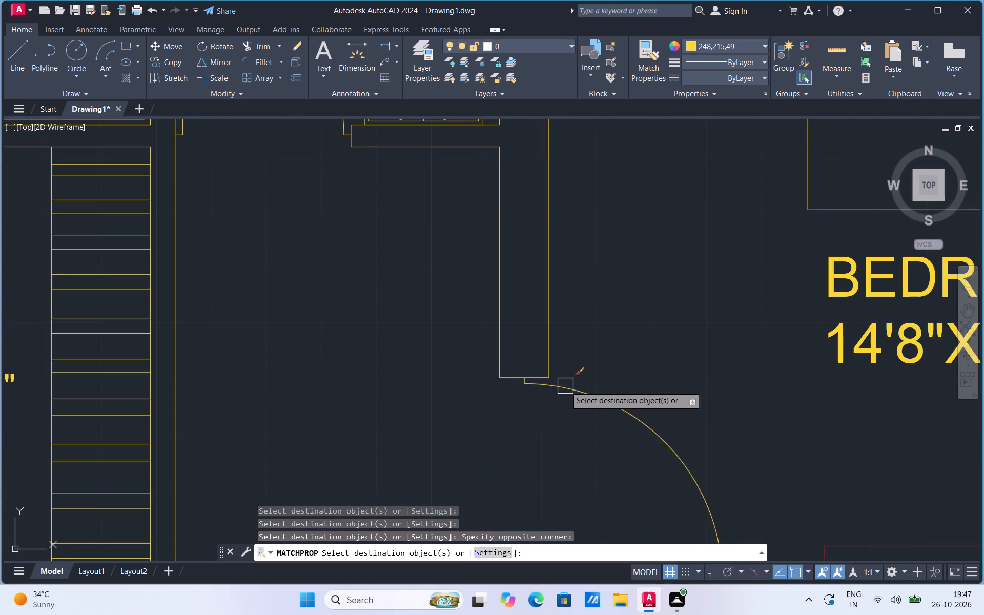
{"action": "left_click", "coordinate": [565, 387]}
{"action": "scroll", "coordinate": [571, 295], "scroll_direction": "down", "scroll_amount": 2}
{"action": "scroll", "coordinate": [558, 425], "scroll_direction": "up", "scroll_amount": 2}
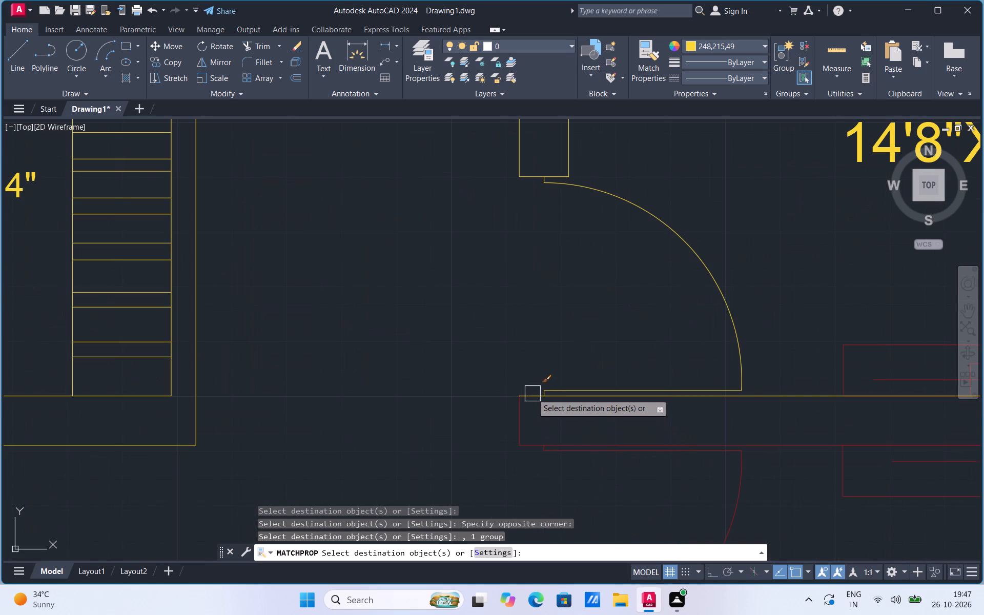
Match the yellow properties onto the lines and end of the wall between the two right-hand bedrooms and the lower bedroom's door.
{"action": "left_click", "coordinate": [532, 394]}
{"action": "left_click", "coordinate": [526, 414]}
{"action": "left_click", "coordinate": [531, 440]}
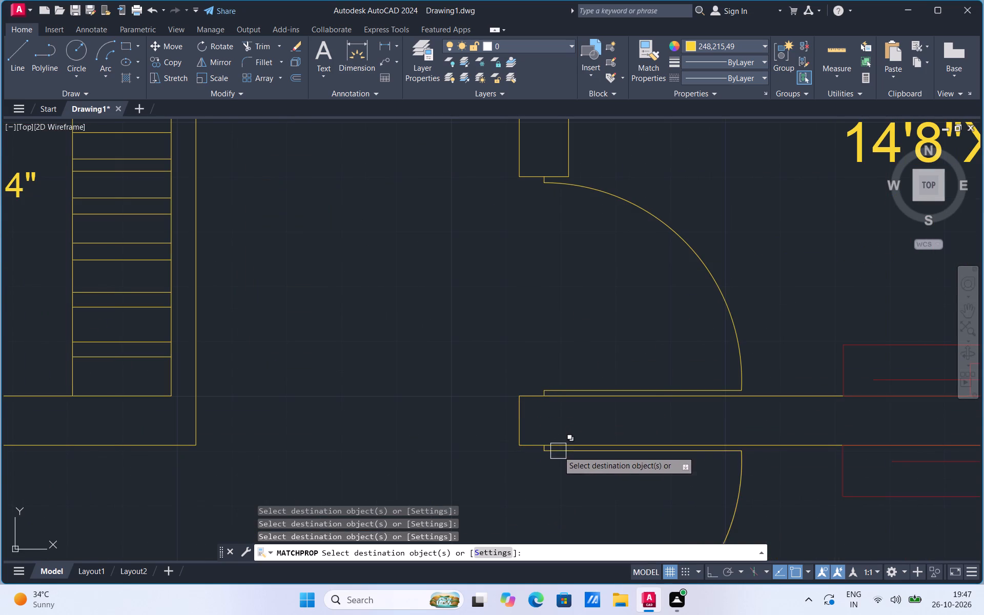
{"action": "left_click", "coordinate": [558, 451]}
Match the yellow properties onto the 14'8"X12'7" bedroom's outer wall lines and the 9", 14'-8" and overall dimensions beside them.
{"action": "scroll", "coordinate": [589, 341], "scroll_direction": "down", "scroll_amount": 3}
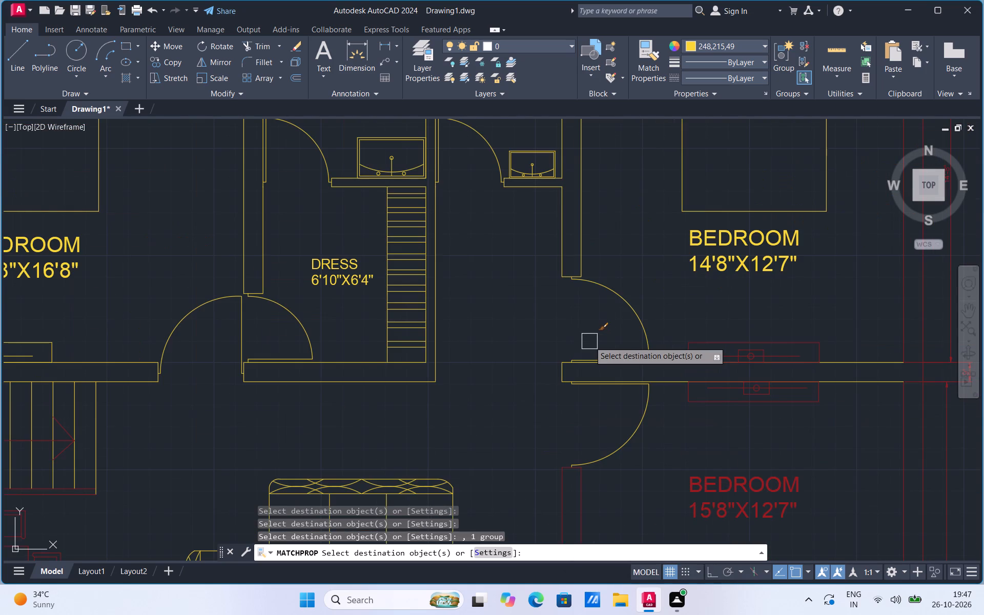
{"action": "scroll", "coordinate": [549, 381], "scroll_direction": "down", "scroll_amount": 3}
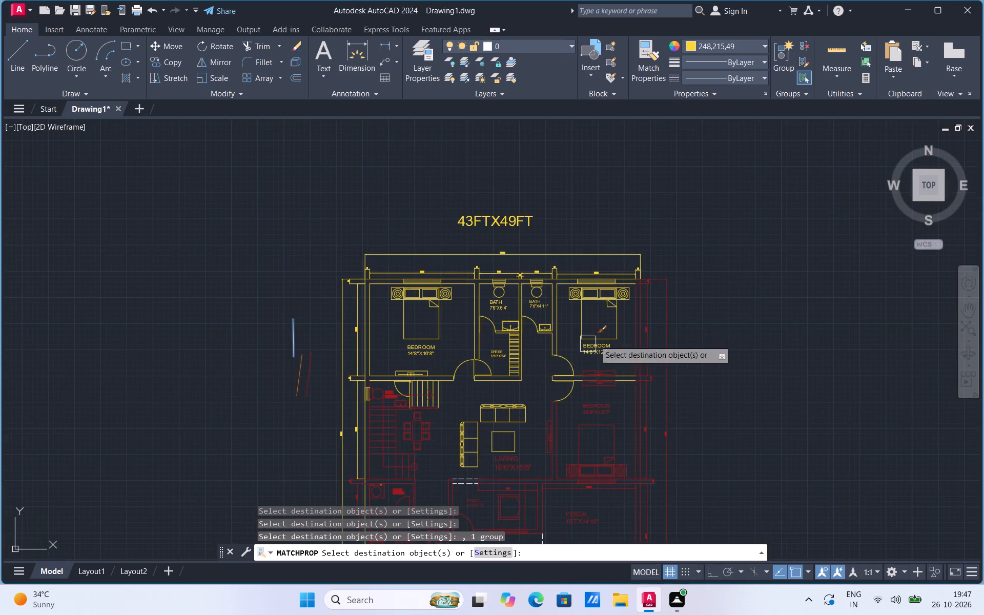
{"action": "scroll", "coordinate": [675, 312], "scroll_direction": "up", "scroll_amount": 3}
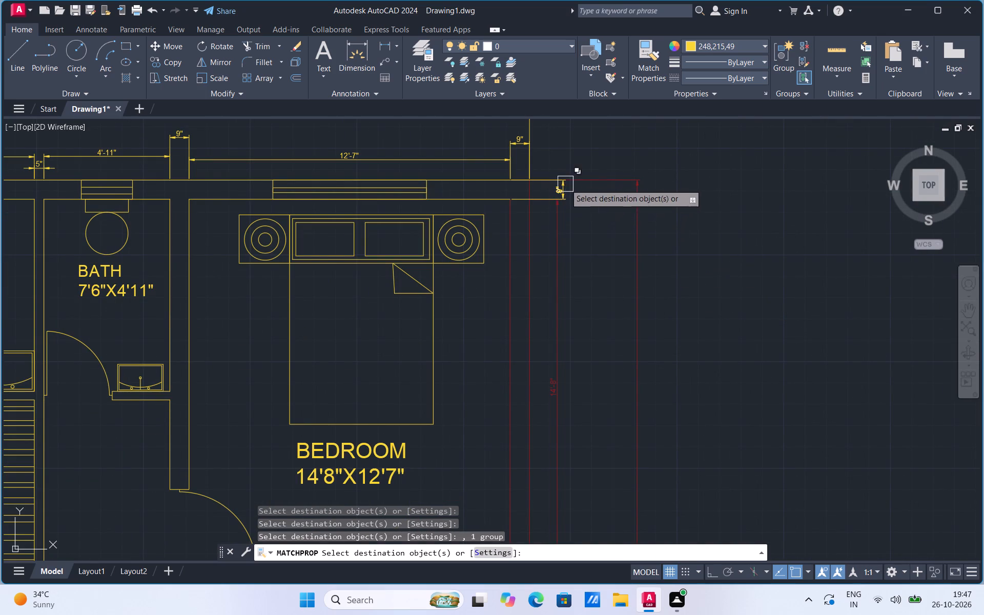
{"action": "left_click", "coordinate": [566, 184]}
{"action": "left_click", "coordinate": [606, 178]}
{"action": "left_click", "coordinate": [559, 251]}
{"action": "left_click", "coordinate": [531, 278]}
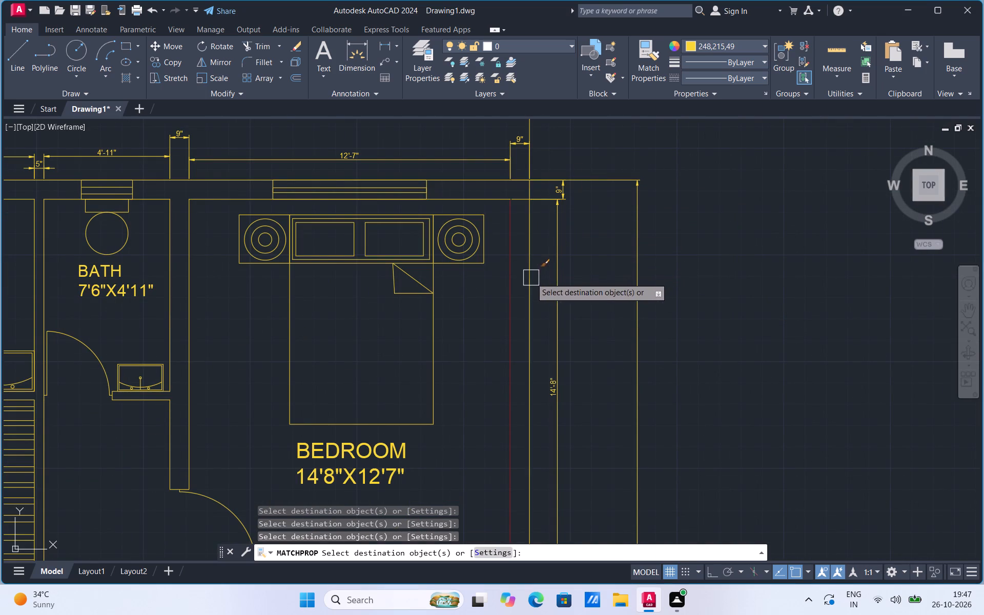
{"action": "left_click", "coordinate": [513, 295]}
Match the yellow properties onto the TV units on both sides of the wall between the 14'8"X12'7" and 15'8"X12'7" bedrooms.
{"action": "scroll", "coordinate": [603, 227], "scroll_direction": "down", "scroll_amount": 2}
{"action": "scroll", "coordinate": [561, 377], "scroll_direction": "up", "scroll_amount": 1}
{"action": "left_click", "coordinate": [486, 351]}
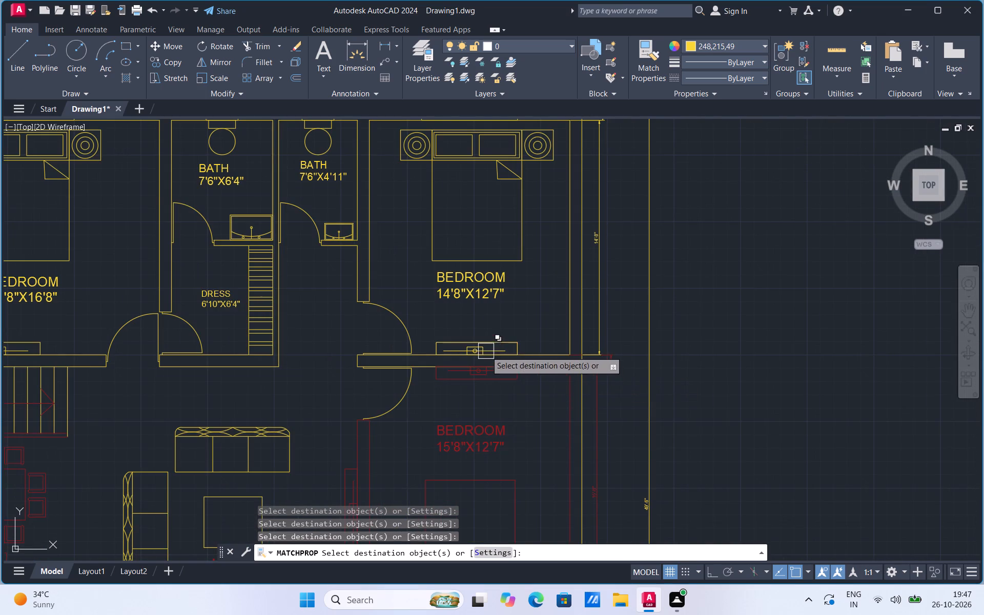
{"action": "left_click", "coordinate": [486, 375]}
Match the yellow properties onto the 15'8"X12'7" bedroom's label, inner line of its outer wall, length dimension and the adjoining 9" wall dimension.
{"action": "scroll", "coordinate": [588, 325], "scroll_direction": "down", "scroll_amount": 1}
{"action": "scroll", "coordinate": [588, 363], "scroll_direction": "up", "scroll_amount": 3}
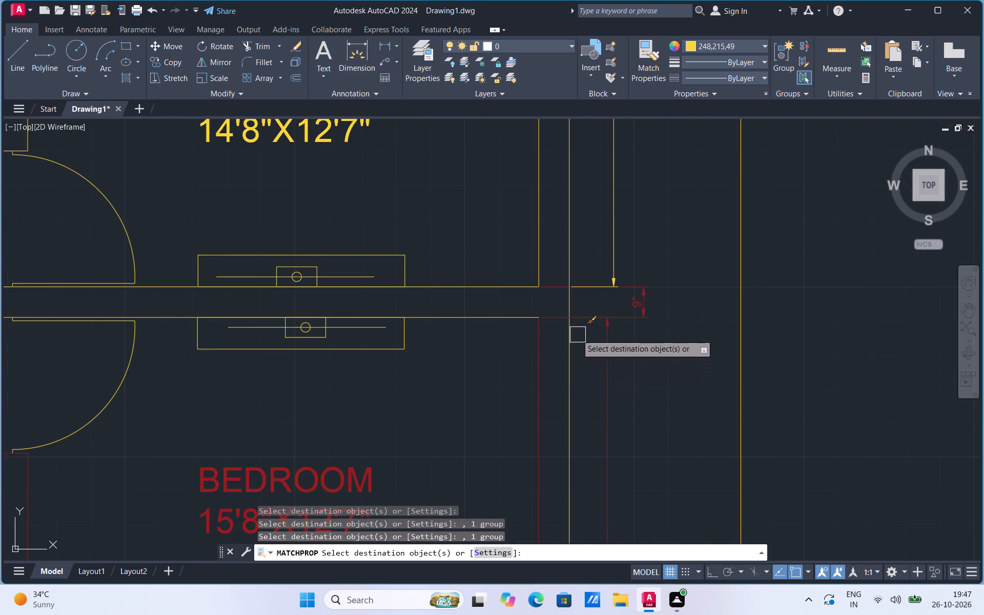
{"action": "left_click", "coordinate": [556, 316]}
{"action": "left_click", "coordinate": [606, 350]}
{"action": "left_click", "coordinate": [539, 377]}
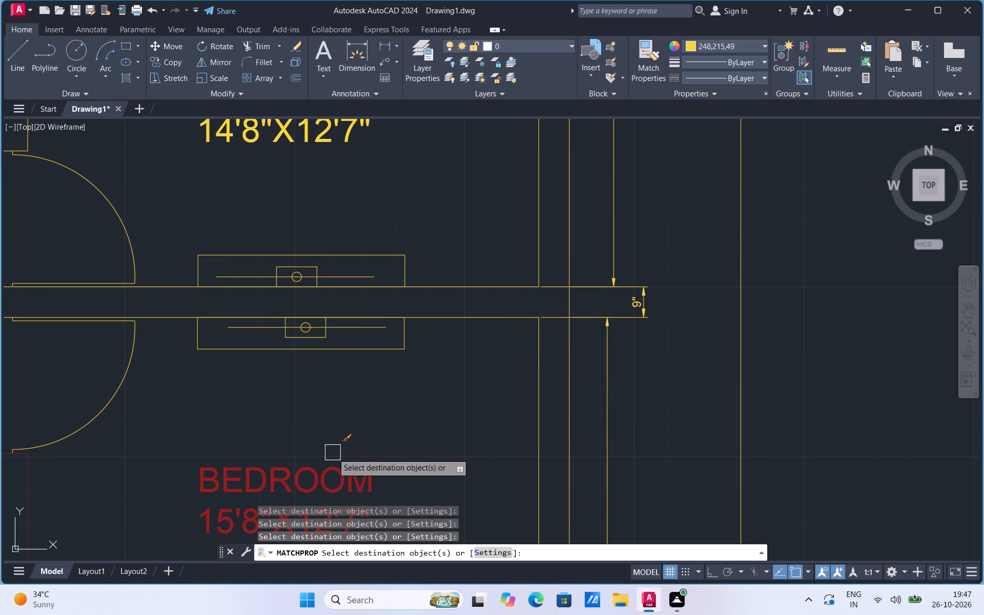
{"action": "left_click", "coordinate": [326, 464]}
Match the yellow properties onto the dining table and its six chairs beside the staircase.
{"action": "scroll", "coordinate": [914, 92], "scroll_direction": "down", "scroll_amount": 2}
{"action": "scroll", "coordinate": [826, 269], "scroll_direction": "down", "scroll_amount": 4}
{"action": "scroll", "coordinate": [613, 374], "scroll_direction": "up", "scroll_amount": 1}
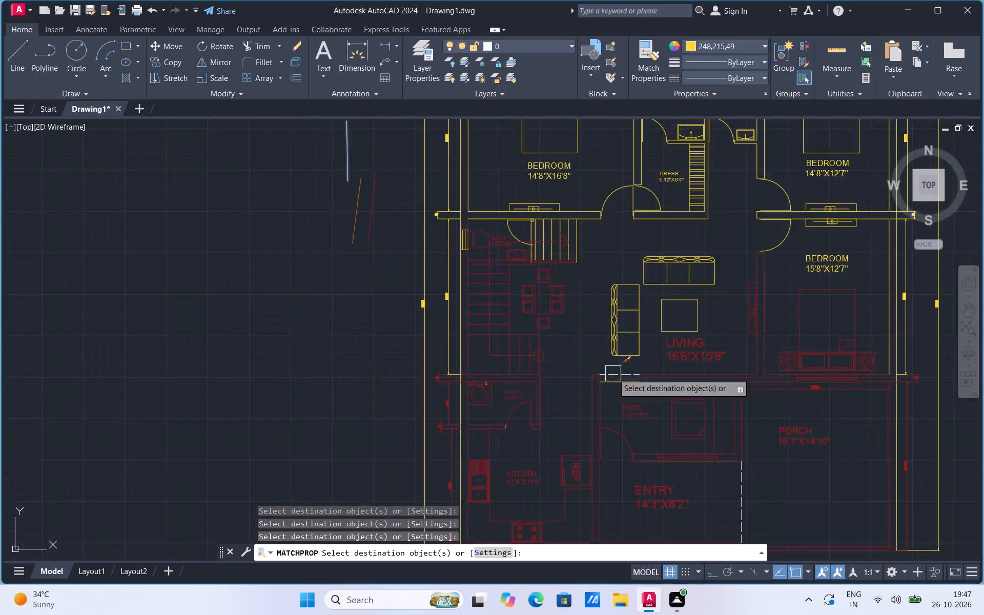
{"action": "scroll", "coordinate": [613, 374], "scroll_direction": "up", "scroll_amount": 2}
{"action": "left_click", "coordinate": [435, 264]}
{"action": "left_click", "coordinate": [392, 216]}
{"action": "left_click", "coordinate": [394, 168]}
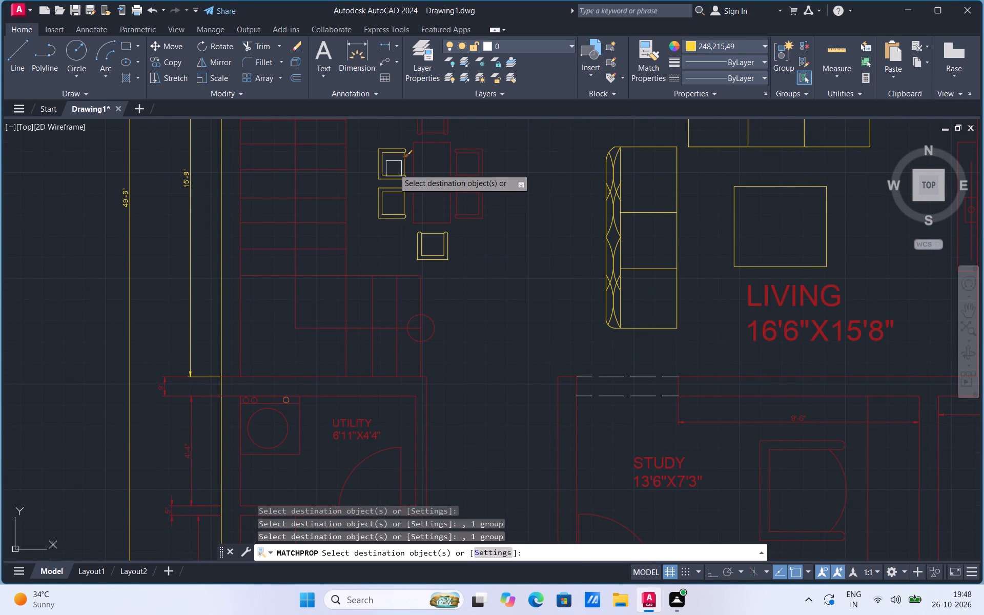
{"action": "left_click", "coordinate": [413, 152]}
{"action": "left_click", "coordinate": [426, 137]}
{"action": "left_click", "coordinate": [424, 145]}
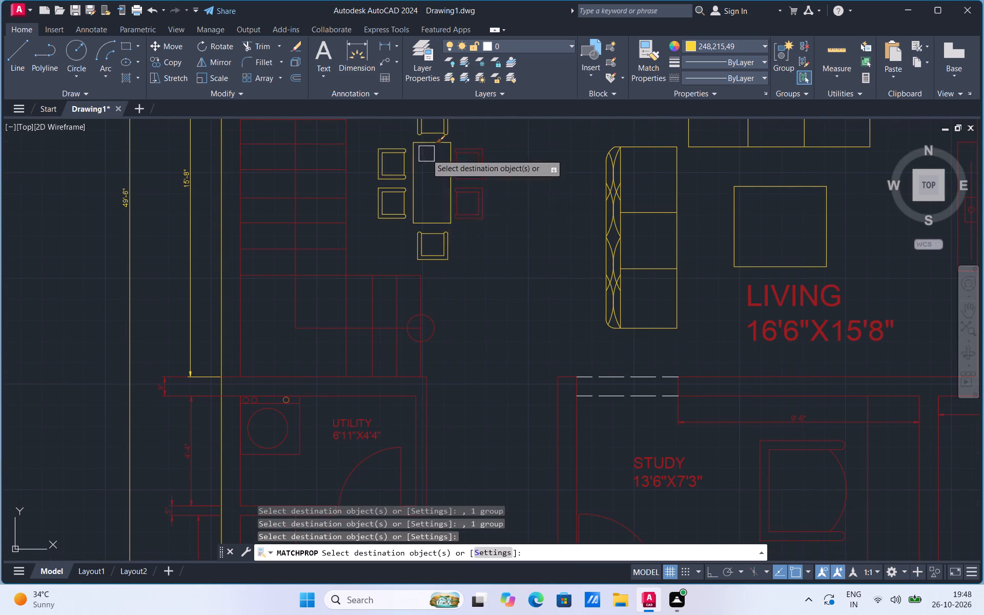
{"action": "left_click", "coordinate": [468, 163]}
{"action": "left_click", "coordinate": [481, 219]}
{"action": "left_click_drag", "start_coordinate": [484, 221], "coordinate": [484, 215]}
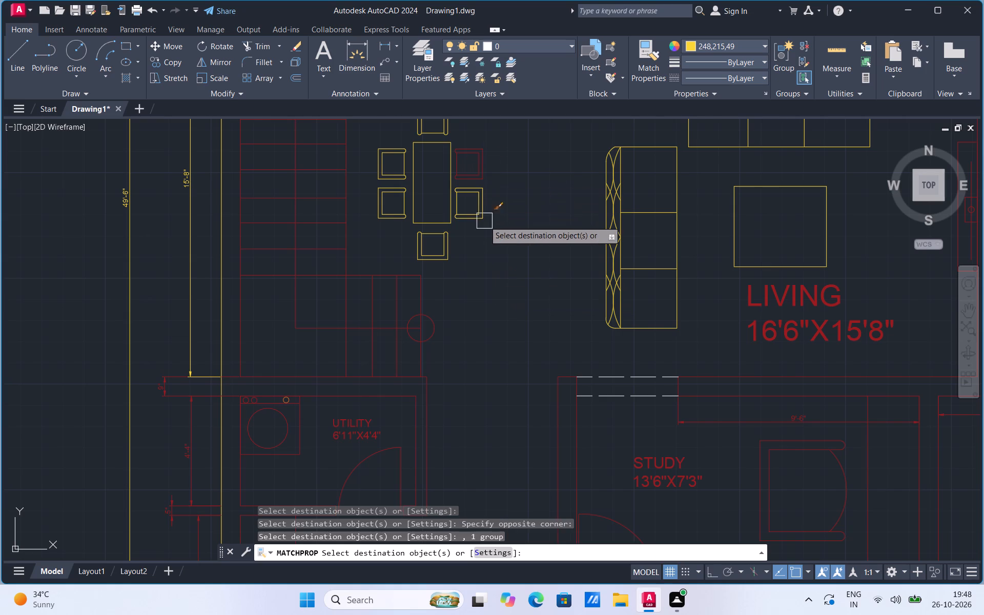
{"action": "left_click_drag", "start_coordinate": [484, 215], "coordinate": [484, 208]}
{"action": "left_click_drag", "start_coordinate": [485, 160], "coordinate": [482, 180]}
Match the yellow properties onto the staircase's circle and its upper landing line.
{"action": "left_click", "coordinate": [432, 327]}
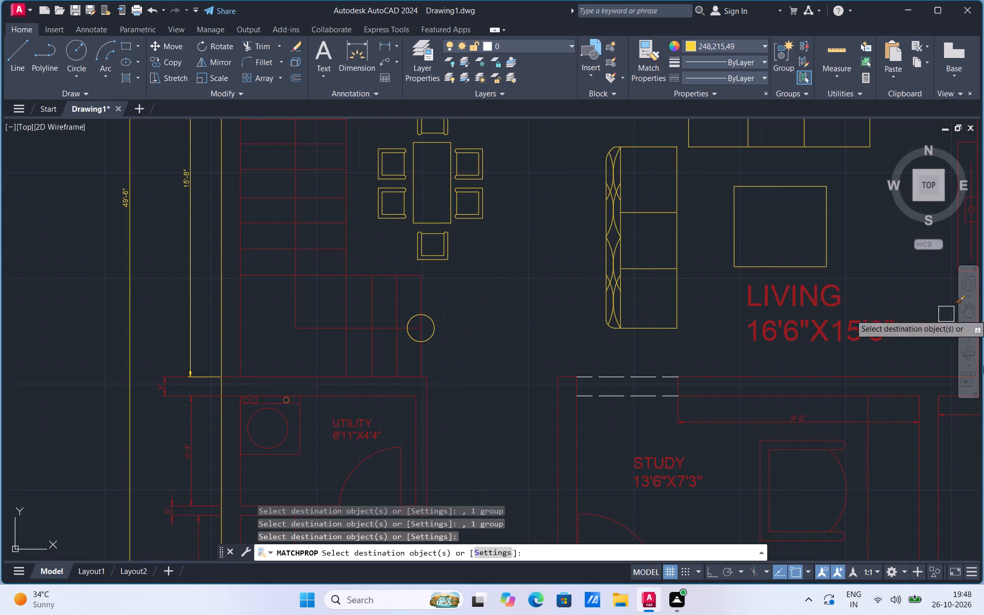
{"action": "left_click", "coordinate": [317, 278]}
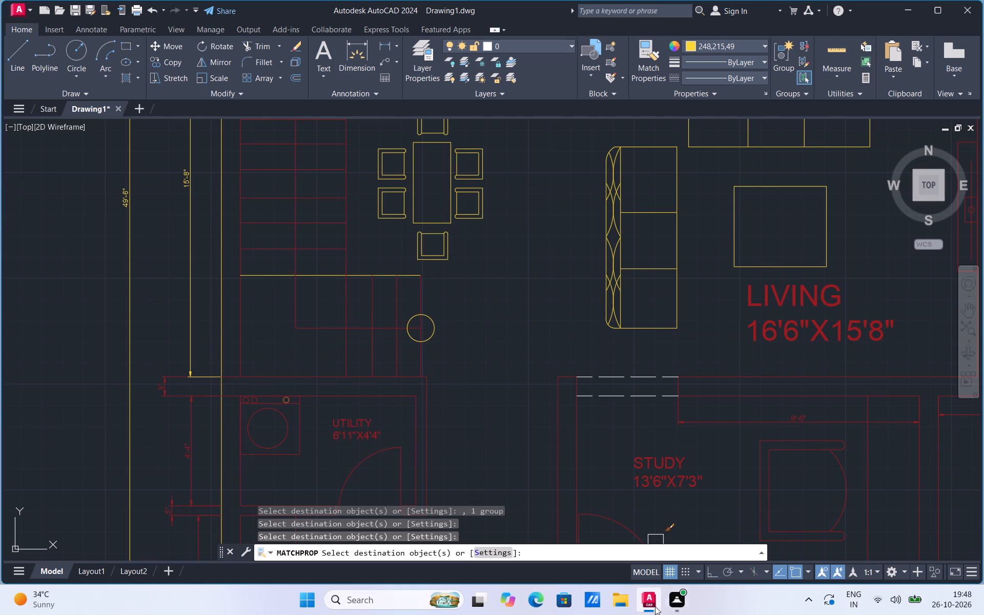
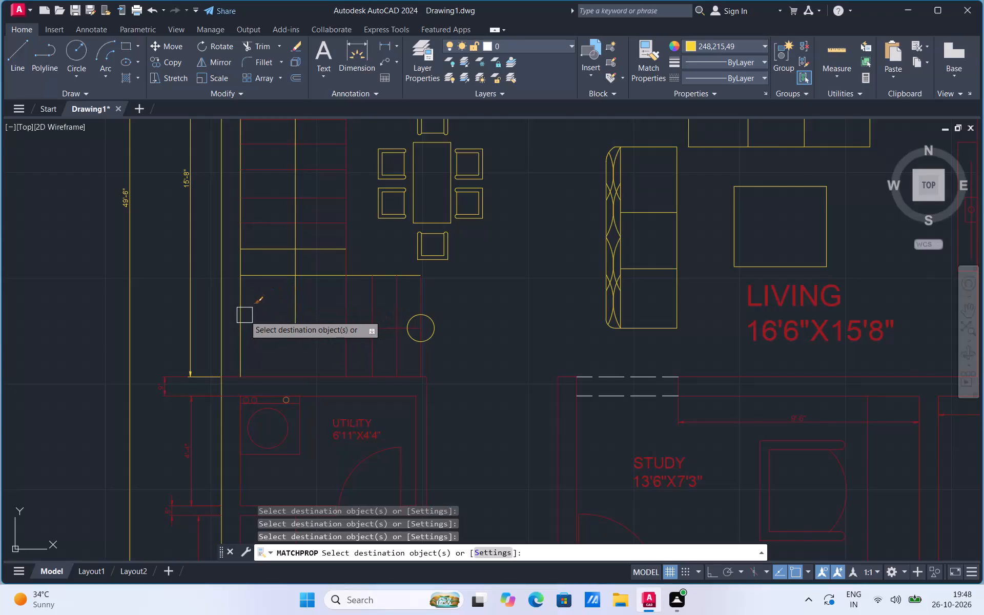
Match the yellow properties onto the lower stair flight's walking line, treads and end line, and the wall line between the staircase and utility.
{"action": "left_click", "coordinate": [317, 328]}
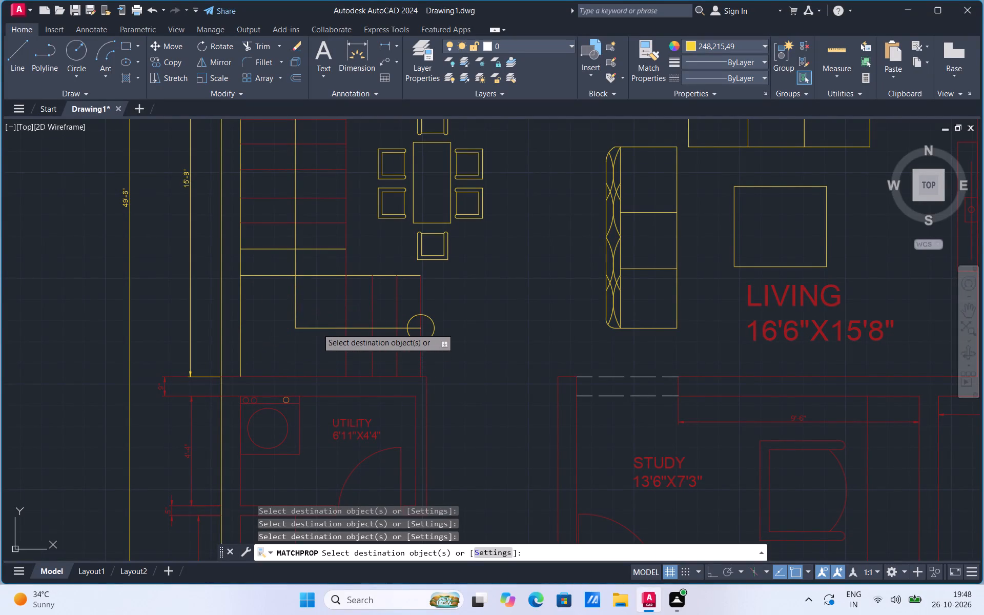
{"action": "left_click", "coordinate": [322, 377]}
{"action": "left_click", "coordinate": [342, 355]}
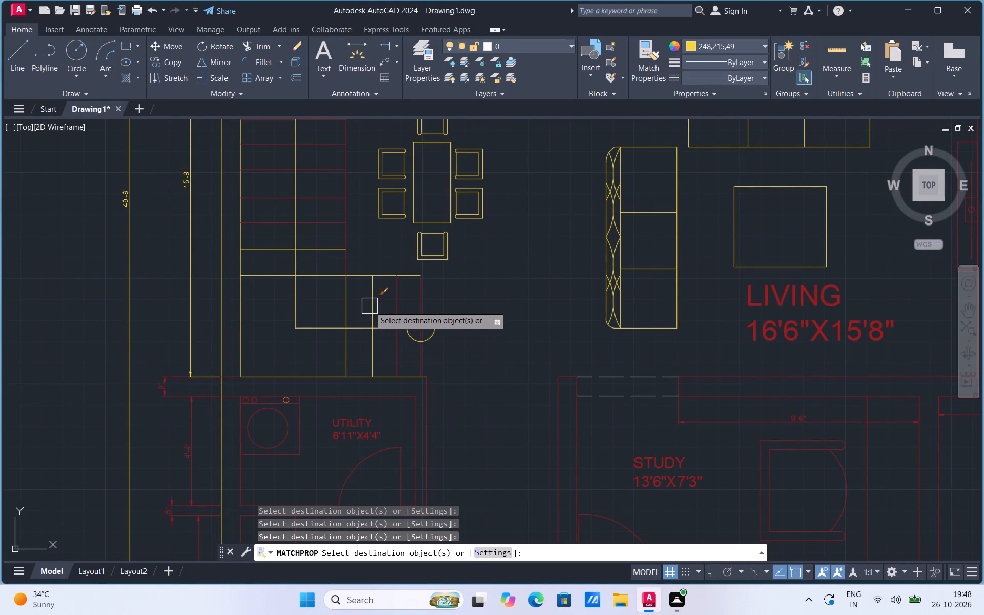
{"action": "left_click", "coordinate": [371, 305]}
{"action": "left_click", "coordinate": [395, 297]}
{"action": "left_click", "coordinate": [425, 297]}
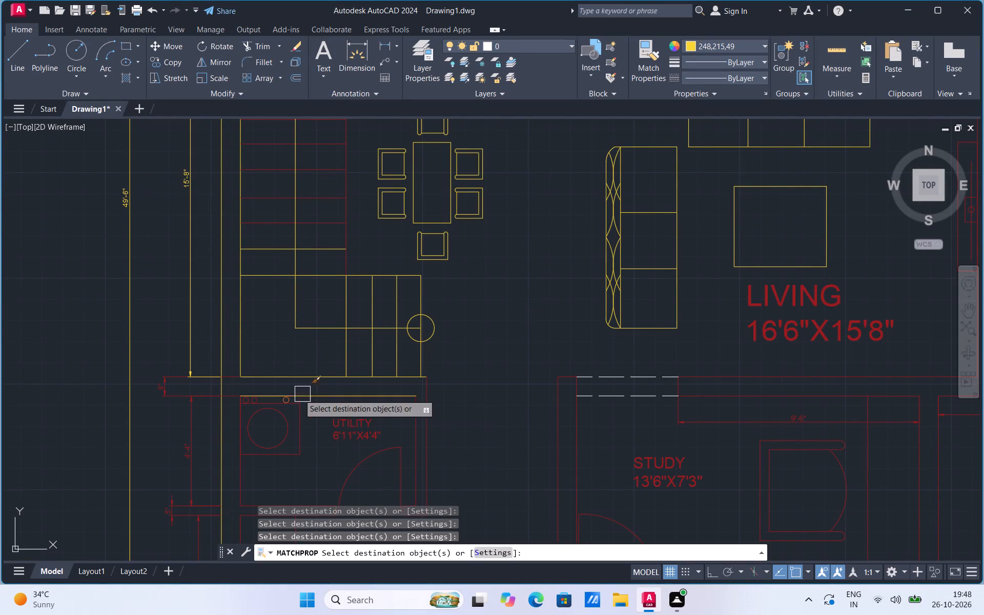
Match the yellow properties onto the 9", 4'-4" and 5" dimensions beside the utility's outer wall.
{"action": "left_click", "coordinate": [163, 383]}
{"action": "left_click", "coordinate": [189, 427]}
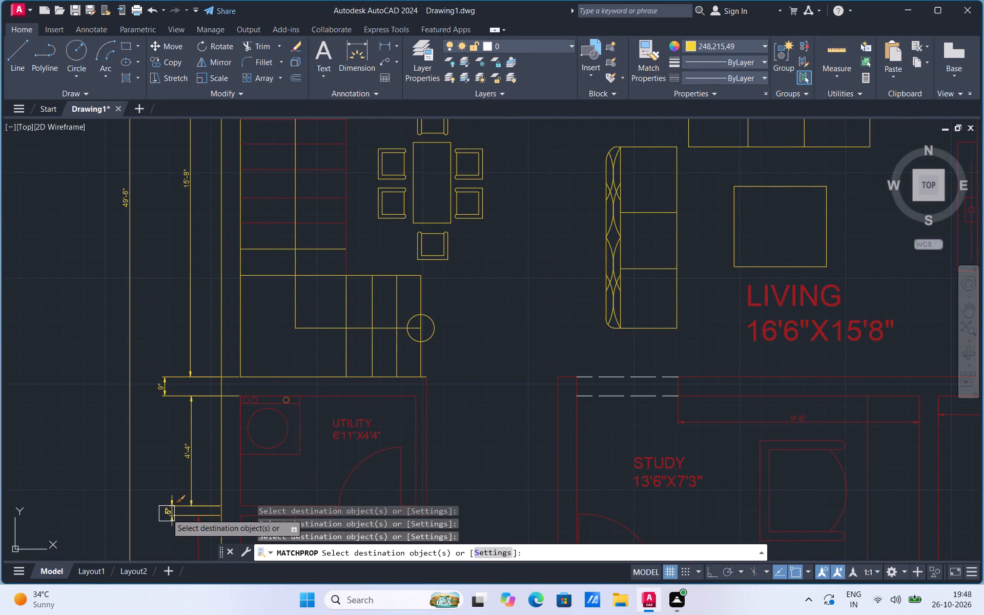
{"action": "left_click", "coordinate": [167, 514]}
Match the yellow properties onto the utility's washing machine with its knobs, its upper inner wall line and the UTILITY label.
{"action": "left_click", "coordinate": [253, 462]}
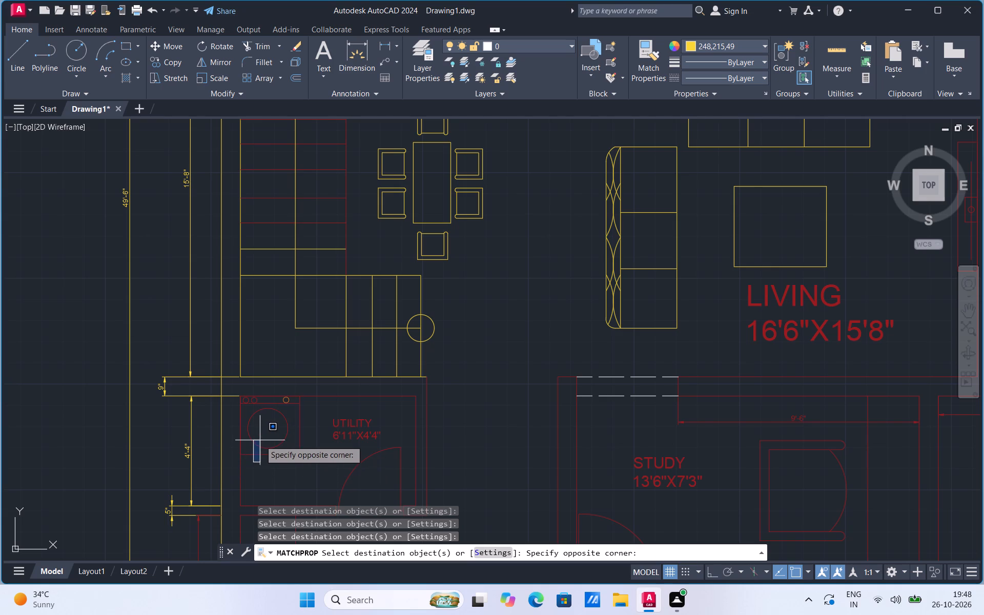
{"action": "left_click", "coordinate": [255, 440]}
{"action": "left_click", "coordinate": [250, 443]}
{"action": "left_click", "coordinate": [248, 456]}
{"action": "scroll", "coordinate": [246, 404], "scroll_direction": "up", "scroll_amount": 2}
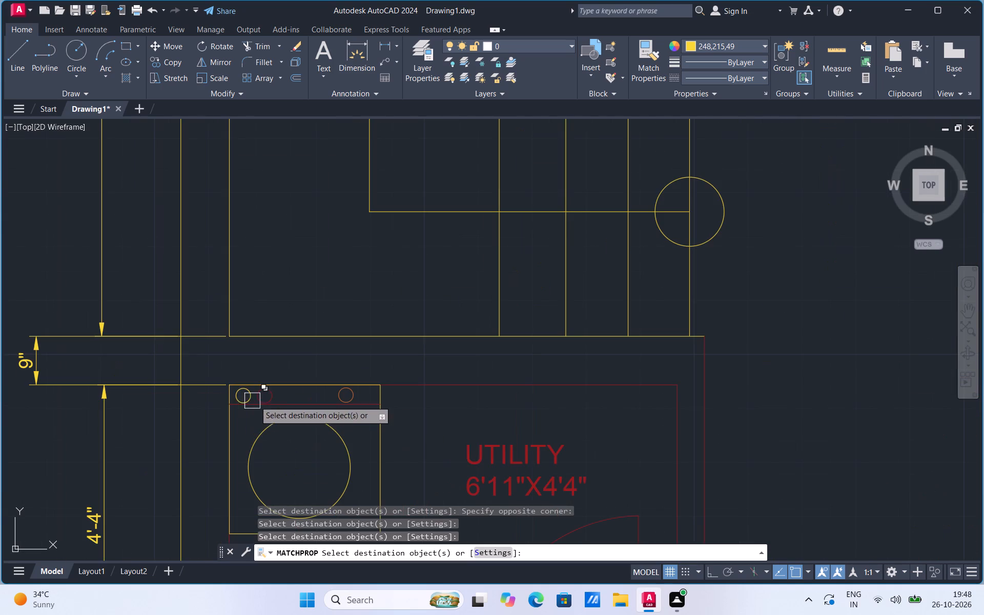
{"action": "left_click", "coordinate": [286, 404]}
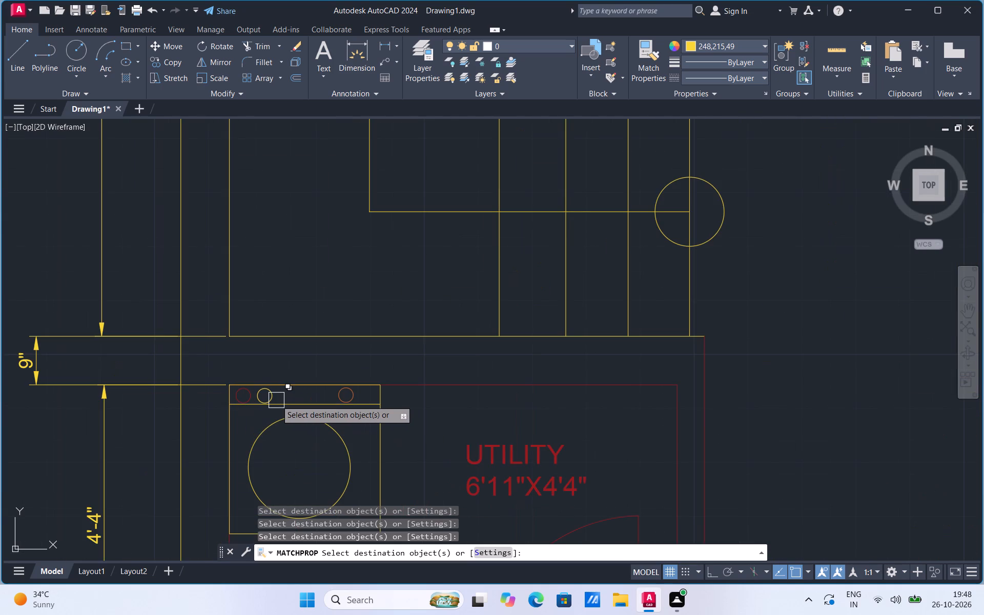
{"action": "scroll", "coordinate": [274, 398], "scroll_direction": "up", "scroll_amount": 1}
{"action": "left_click", "coordinate": [270, 393]}
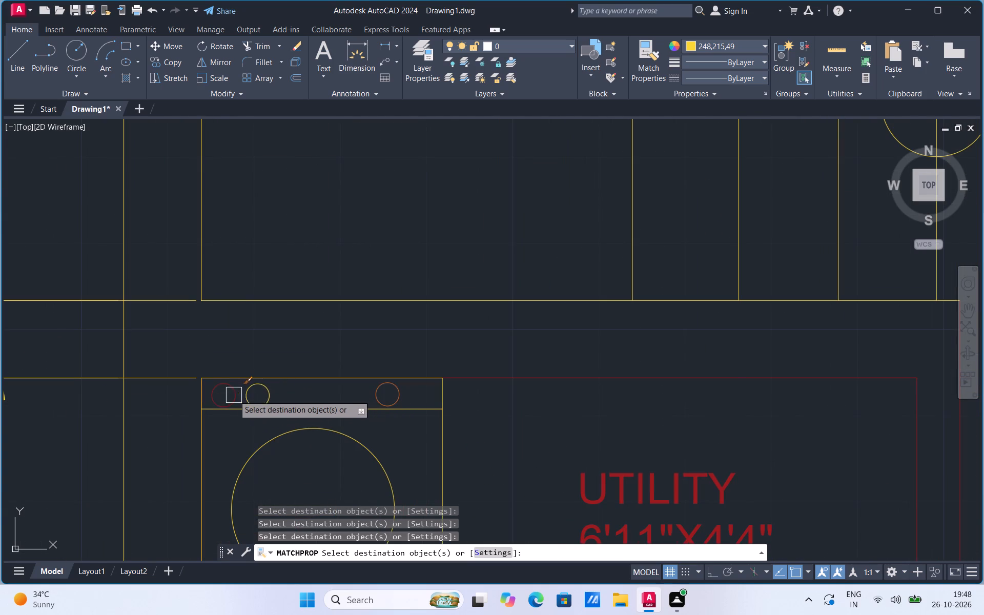
{"action": "left_click", "coordinate": [229, 393]}
{"action": "left_click", "coordinate": [374, 397]}
{"action": "left_click", "coordinate": [461, 381]}
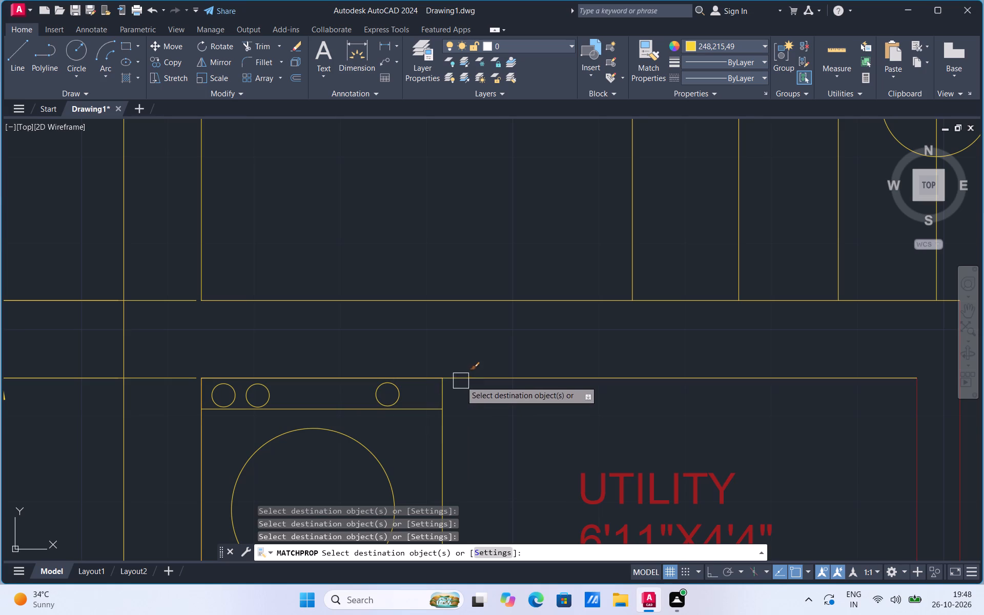
{"action": "left_click", "coordinate": [659, 500]}
Match the yellow properties onto the toilet and the label of the 6'4"X4'2" bath.
{"action": "scroll", "coordinate": [510, 481], "scroll_direction": "down", "scroll_amount": 2}
{"action": "scroll", "coordinate": [496, 372], "scroll_direction": "down", "scroll_amount": 3}
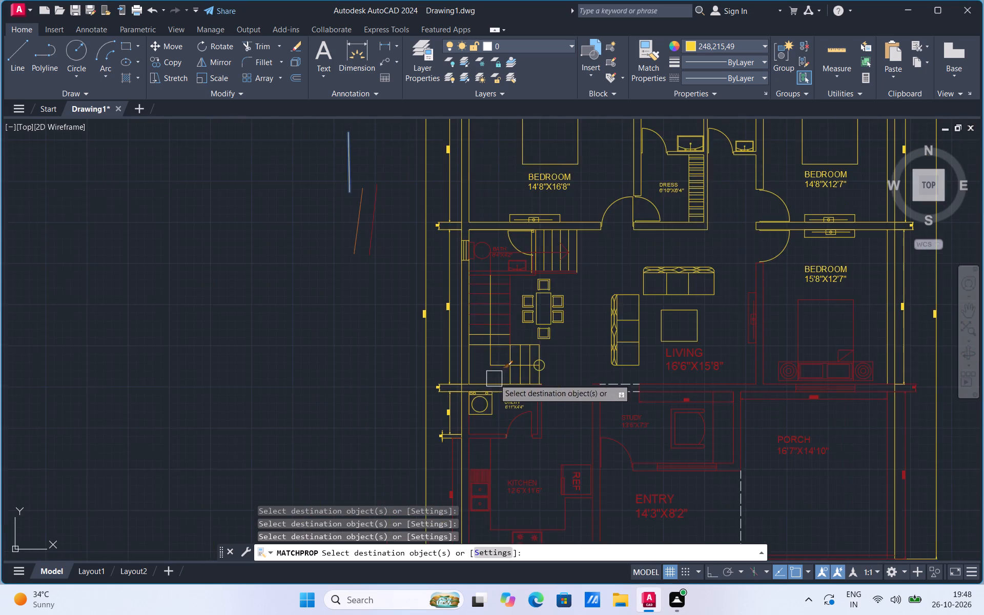
{"action": "scroll", "coordinate": [506, 284], "scroll_direction": "up", "scroll_amount": 2}
{"action": "scroll", "coordinate": [435, 176], "scroll_direction": "up", "scroll_amount": 2}
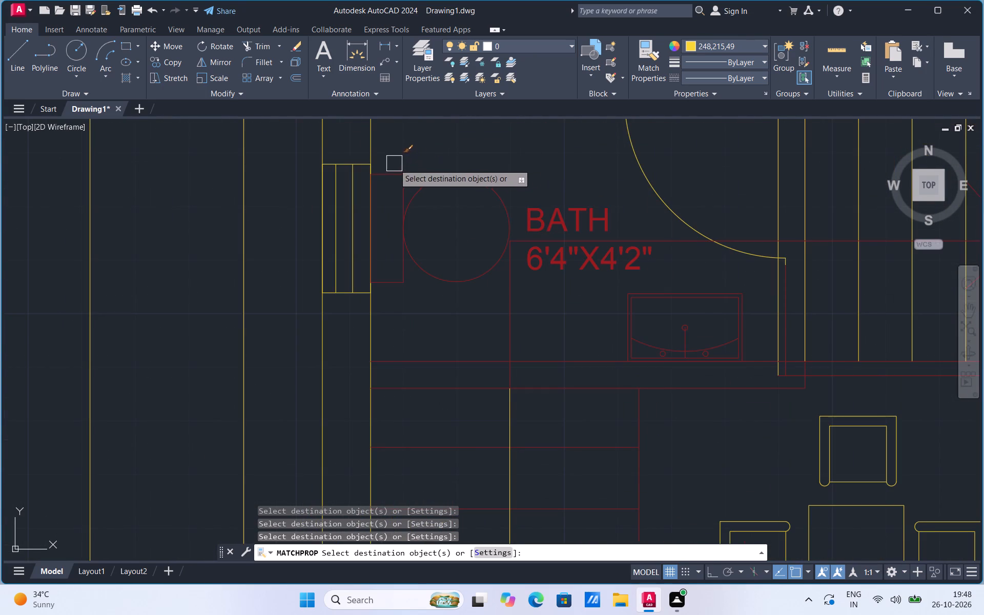
{"action": "left_click", "coordinate": [394, 165]}
{"action": "left_click", "coordinate": [388, 191]}
{"action": "left_click", "coordinate": [435, 182]}
{"action": "left_click", "coordinate": [421, 262]}
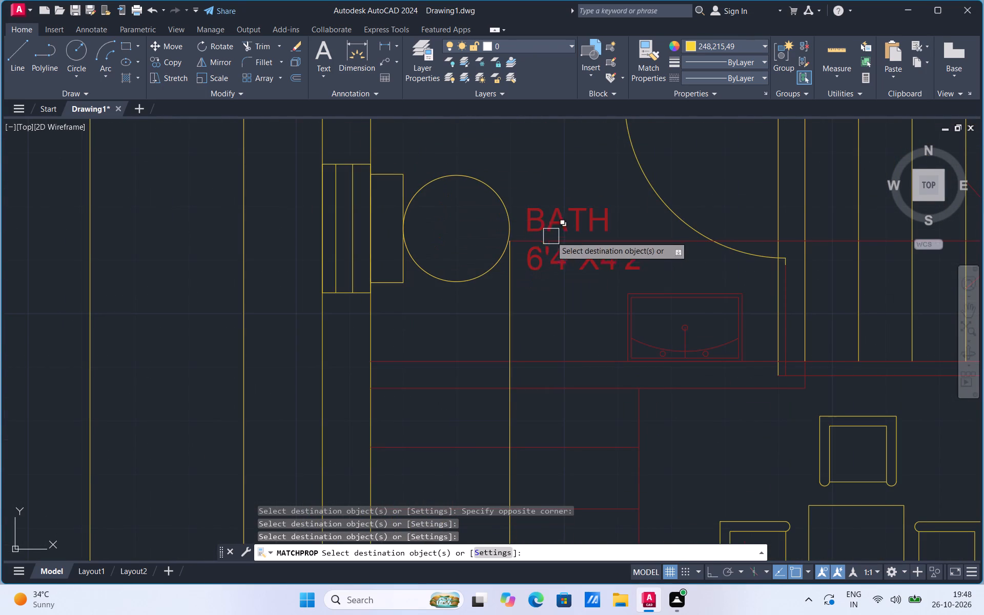
{"action": "left_click", "coordinate": [555, 225]}
Match the yellow properties onto the stair walking line crossing the 6'4"X4'2" bath, the bath's lower wall lines and its wash basin.
{"action": "left_click", "coordinate": [510, 278]}
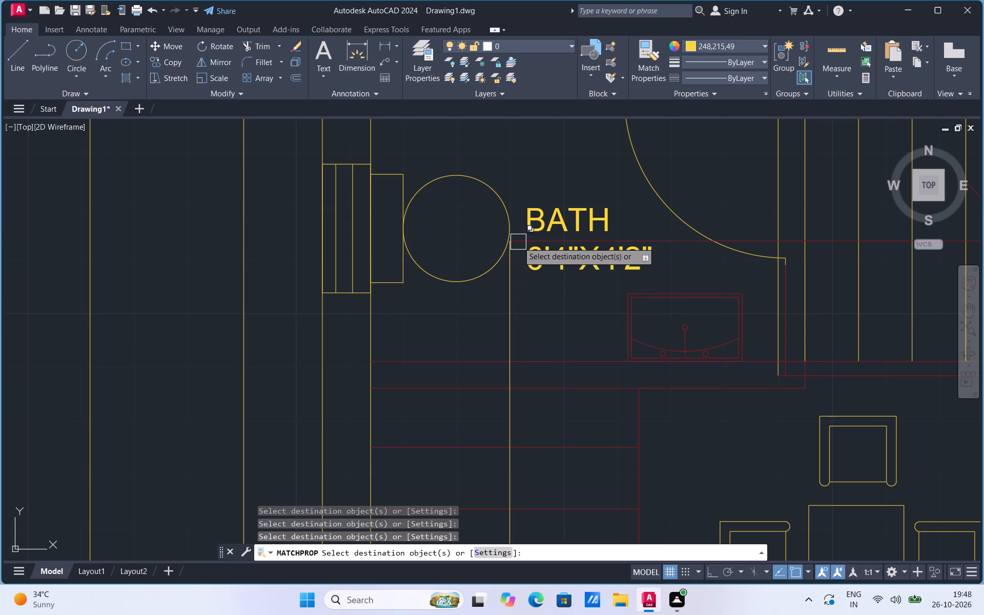
{"action": "left_click", "coordinate": [519, 239]}
{"action": "left_click", "coordinate": [481, 363]}
{"action": "left_click", "coordinate": [472, 382]}
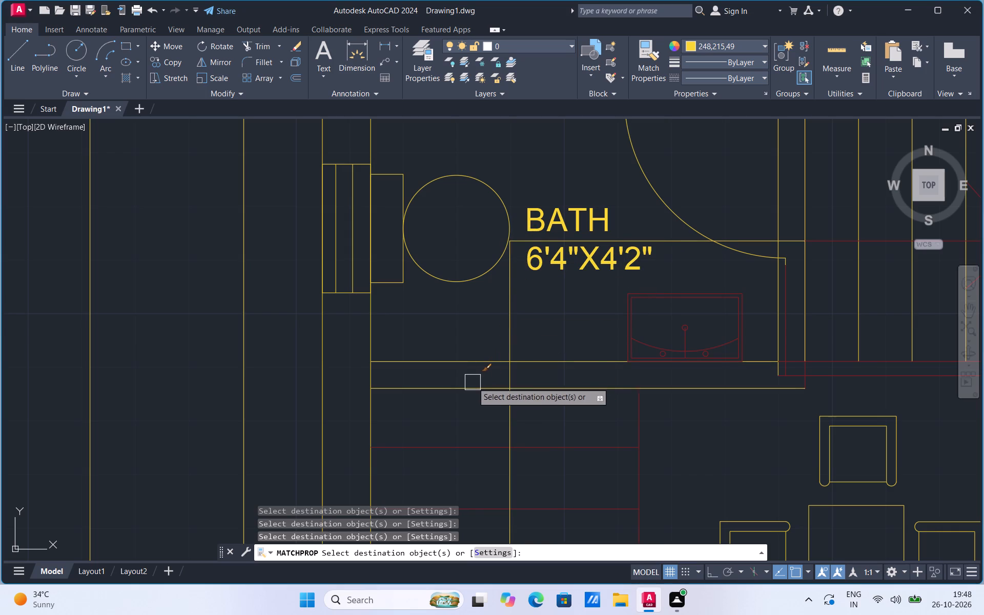
{"action": "left_click", "coordinate": [622, 347]}
Match the yellow properties onto the treads and side line of the stair flight directly below the bath.
{"action": "scroll", "coordinate": [408, 299], "scroll_direction": "down", "scroll_amount": 1}
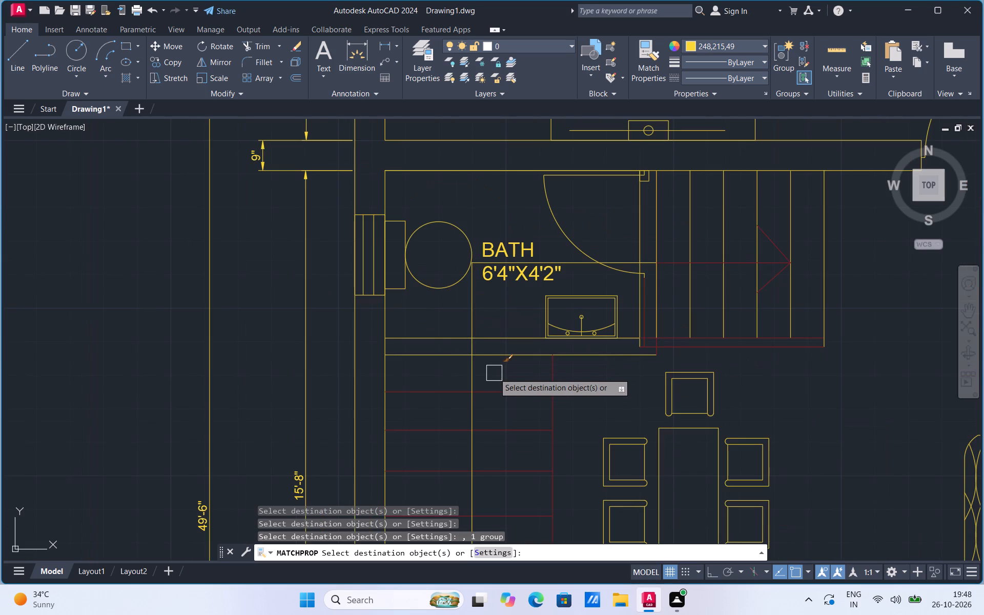
{"action": "left_click", "coordinate": [498, 394]}
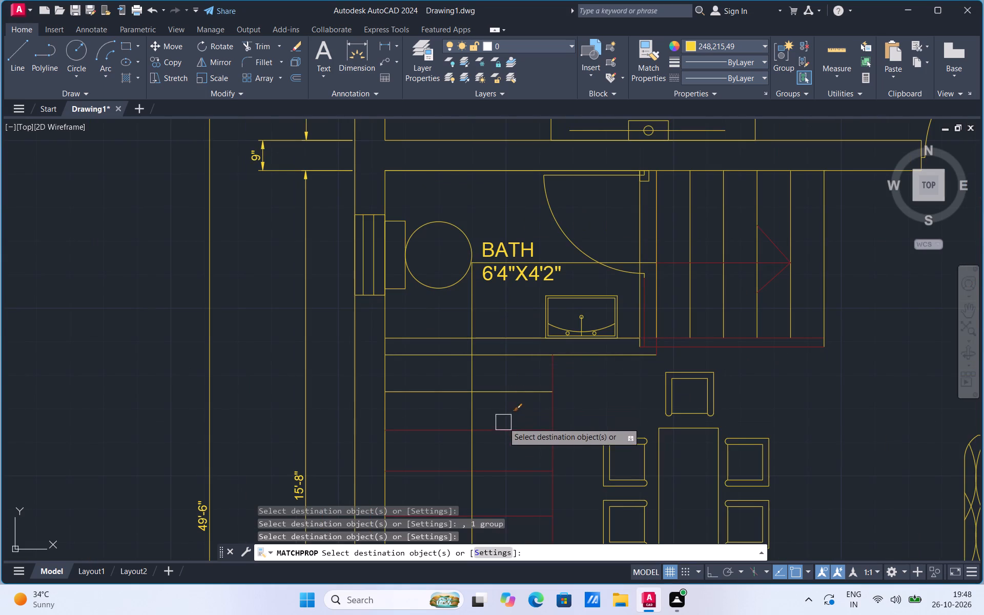
{"action": "left_click_drag", "start_coordinate": [508, 438], "coordinate": [541, 466]}
{"action": "left_click", "coordinate": [541, 466]}
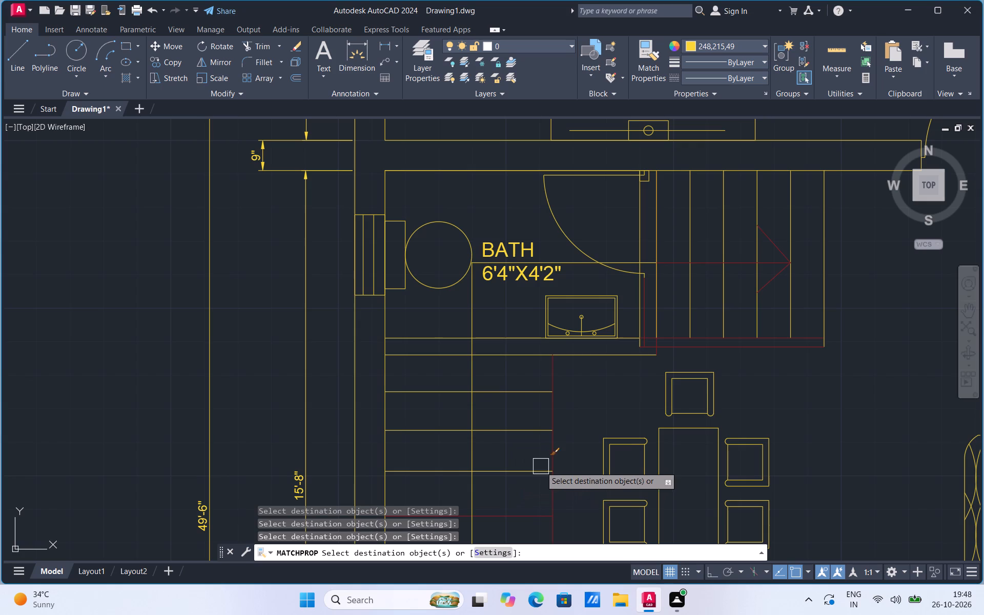
{"action": "left_click_drag", "start_coordinate": [523, 513], "coordinate": [598, 483]}
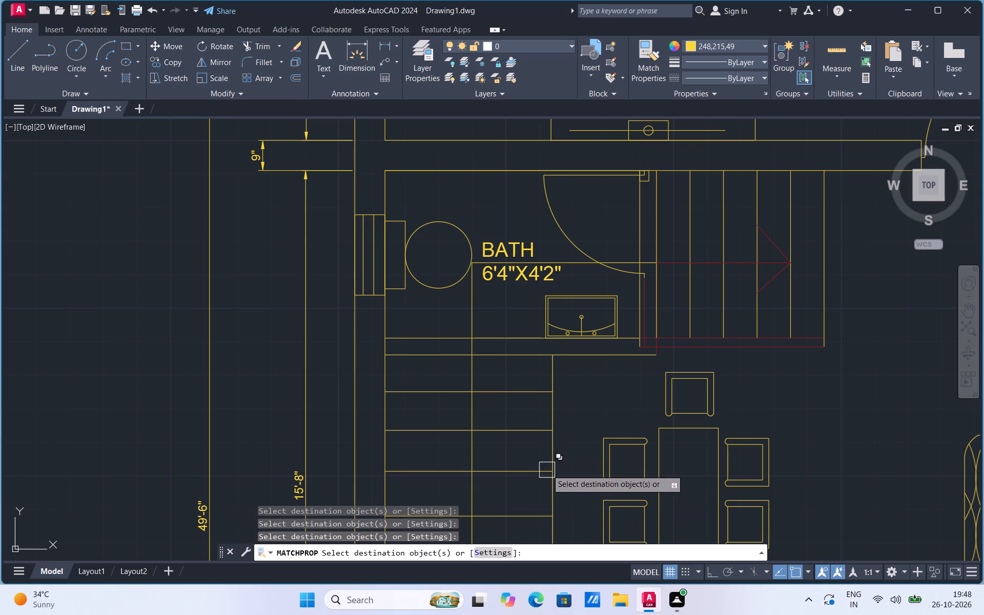
{"action": "left_click", "coordinate": [556, 485]}
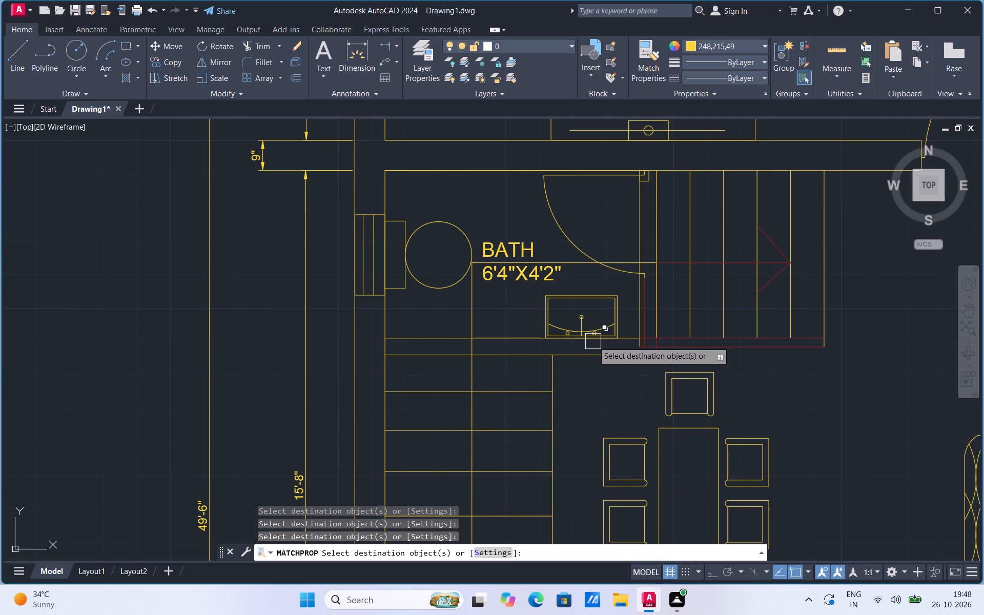
Match the yellow properties onto the bath door's leaf, the upper stair flight's walking line, arrowhead and lower edge lines, and the adjoining wall end.
{"action": "left_click_drag", "start_coordinate": [643, 301], "coordinate": [669, 258]}
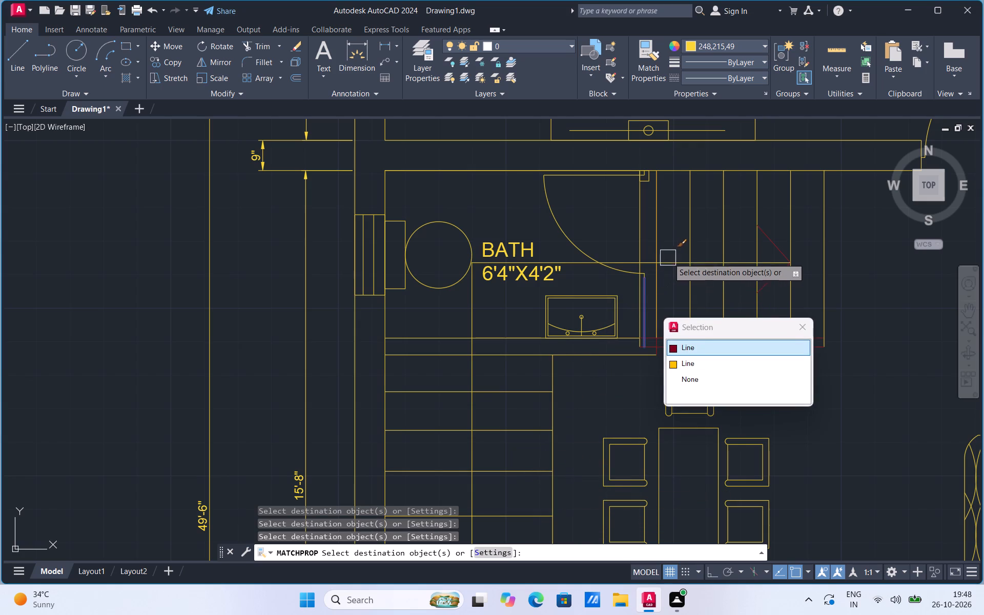
{"action": "left_click_drag", "start_coordinate": [669, 258], "coordinate": [671, 258]}
{"action": "left_click_drag", "start_coordinate": [671, 258], "coordinate": [772, 238]}
{"action": "left_click", "coordinate": [772, 238]}
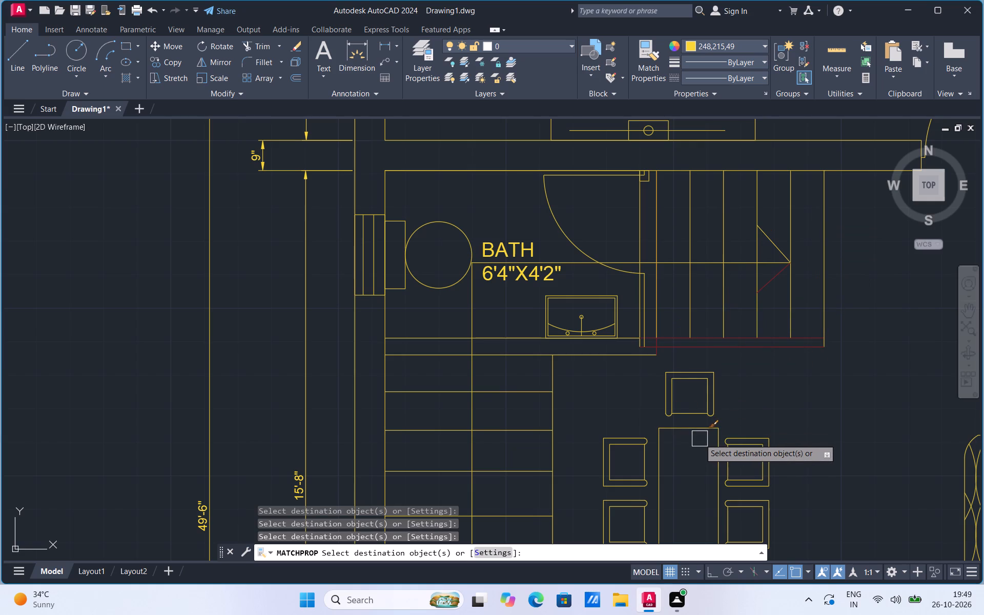
{"action": "left_click", "coordinate": [775, 276]}
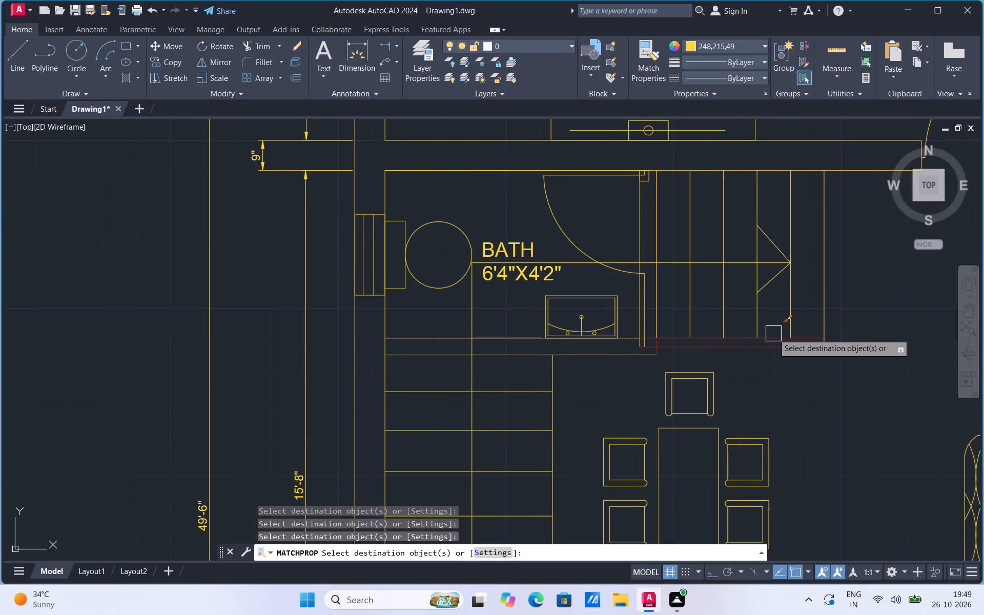
{"action": "scroll", "coordinate": [773, 334], "scroll_direction": "up", "scroll_amount": 1}
{"action": "left_click", "coordinate": [773, 334]}
{"action": "left_click", "coordinate": [744, 358]}
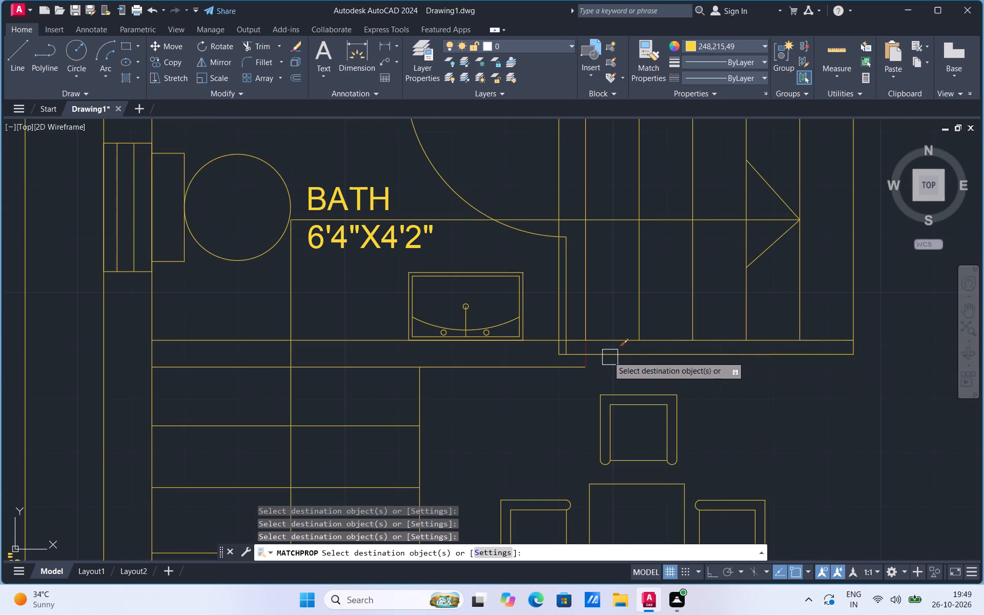
{"action": "scroll", "coordinate": [602, 352], "scroll_direction": "up", "scroll_amount": 2}
{"action": "left_click", "coordinate": [563, 343]}
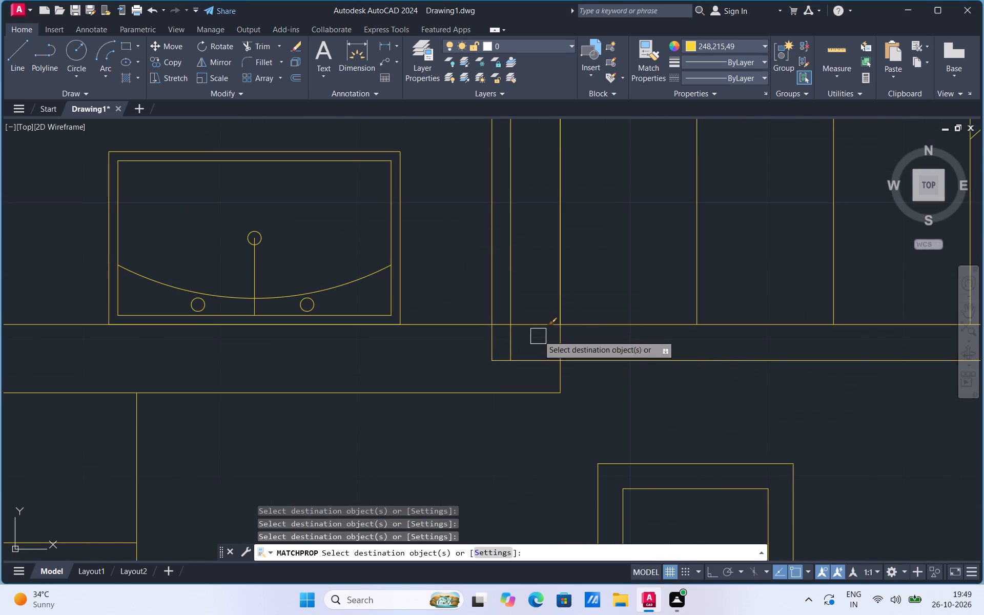
Match the yellow properties onto the remaining red tread of the stair flight beside the dining set.
{"action": "scroll", "coordinate": [527, 279], "scroll_direction": "down", "scroll_amount": 3}
{"action": "scroll", "coordinate": [476, 258], "scroll_direction": "down", "scroll_amount": 2}
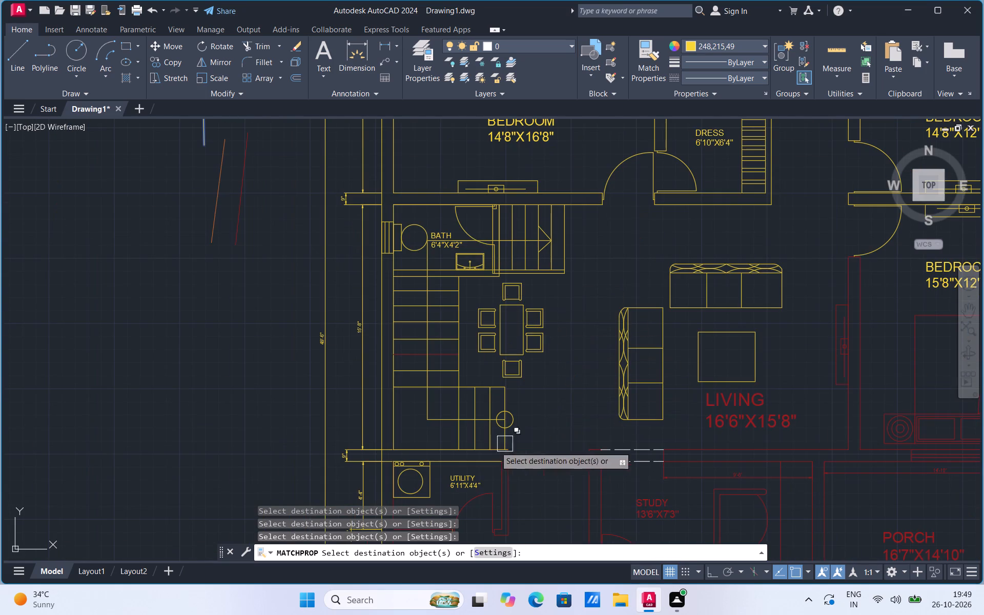
{"action": "scroll", "coordinate": [439, 418], "scroll_direction": "up", "scroll_amount": 2}
{"action": "left_click", "coordinate": [436, 257]}
Match the yellow properties onto the kitchen's sink unit, the inner line of its outer wall and its 11'-6" dimension.
{"action": "scroll", "coordinate": [436, 256], "scroll_direction": "down", "scroll_amount": 1}
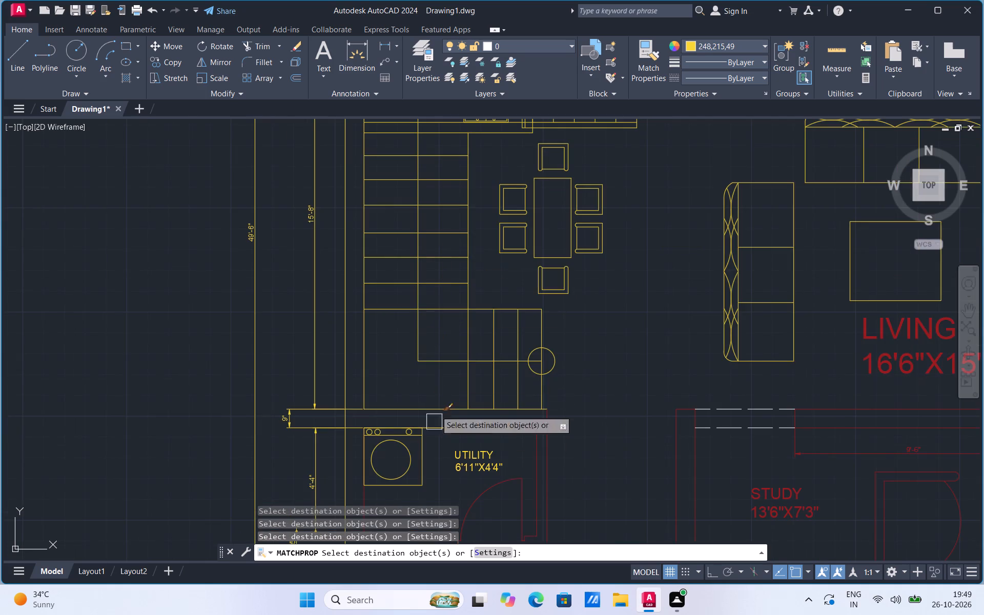
{"action": "scroll", "coordinate": [430, 329], "scroll_direction": "down", "scroll_amount": 3}
{"action": "scroll", "coordinate": [425, 437], "scroll_direction": "up", "scroll_amount": 3}
{"action": "left_click", "coordinate": [399, 323]}
{"action": "left_click", "coordinate": [380, 272]}
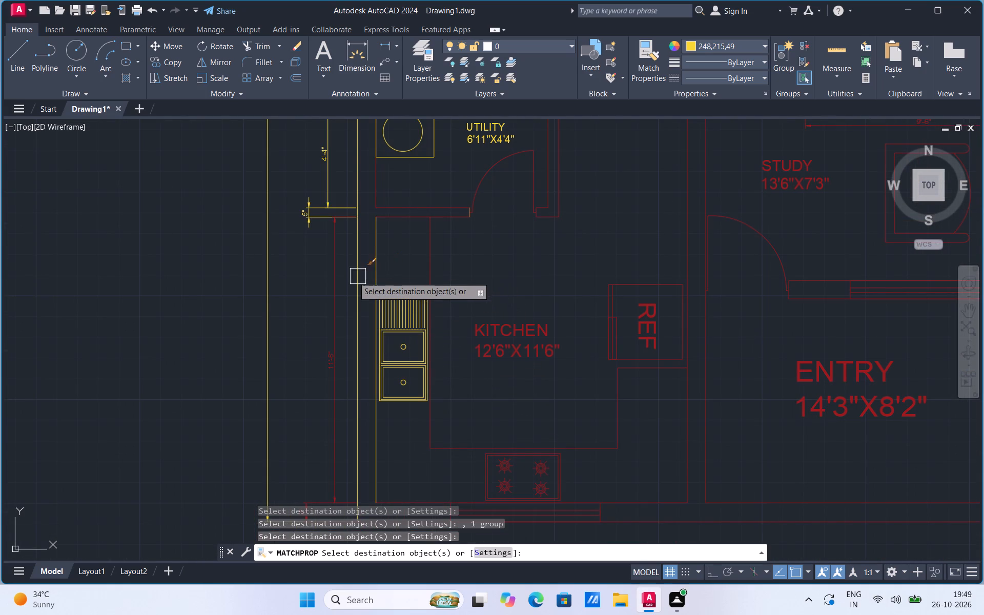
{"action": "left_click", "coordinate": [333, 277]}
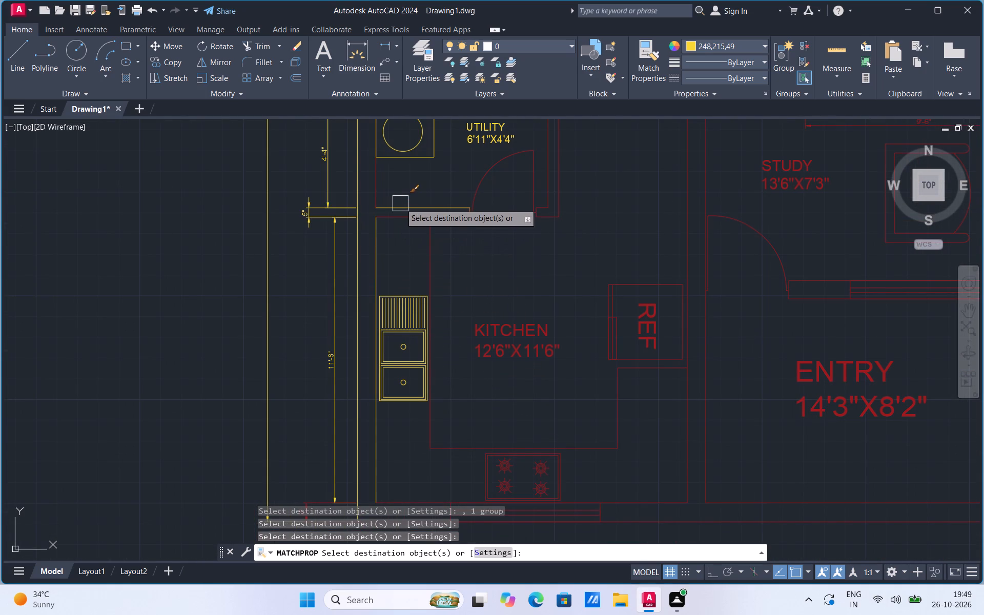
Match the yellow properties onto the wall lines between utility and kitchen, the utility's outer-wall inner line and the sink counter's edge.
{"action": "left_click", "coordinate": [400, 203]}
{"action": "left_click", "coordinate": [378, 183]}
{"action": "left_click", "coordinate": [384, 219]}
{"action": "left_click", "coordinate": [433, 250]}
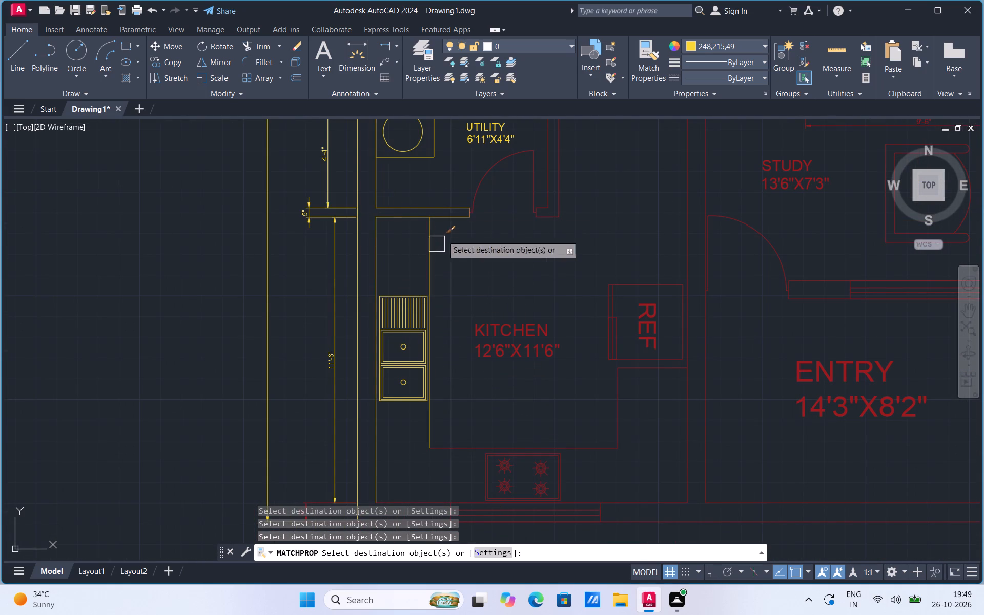
Match the yellow properties onto the utility's door, the wall ends beside it and the wall lines on the utility's stair-circle side.
{"action": "left_click", "coordinate": [482, 180]}
{"action": "scroll", "coordinate": [476, 204], "scroll_direction": "up", "scroll_amount": 3}
{"action": "left_click", "coordinate": [442, 231]}
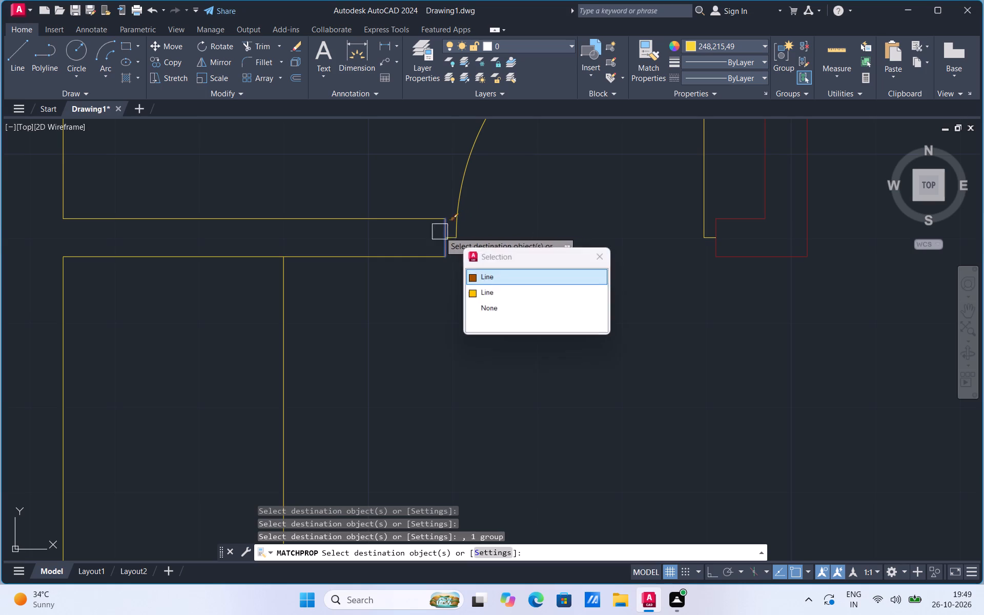
{"action": "scroll", "coordinate": [402, 286], "scroll_direction": "down", "scroll_amount": 1}
{"action": "scroll", "coordinate": [491, 233], "scroll_direction": "down", "scroll_amount": 2}
{"action": "scroll", "coordinate": [570, 211], "scroll_direction": "up", "scroll_amount": 1}
{"action": "left_click", "coordinate": [618, 195]}
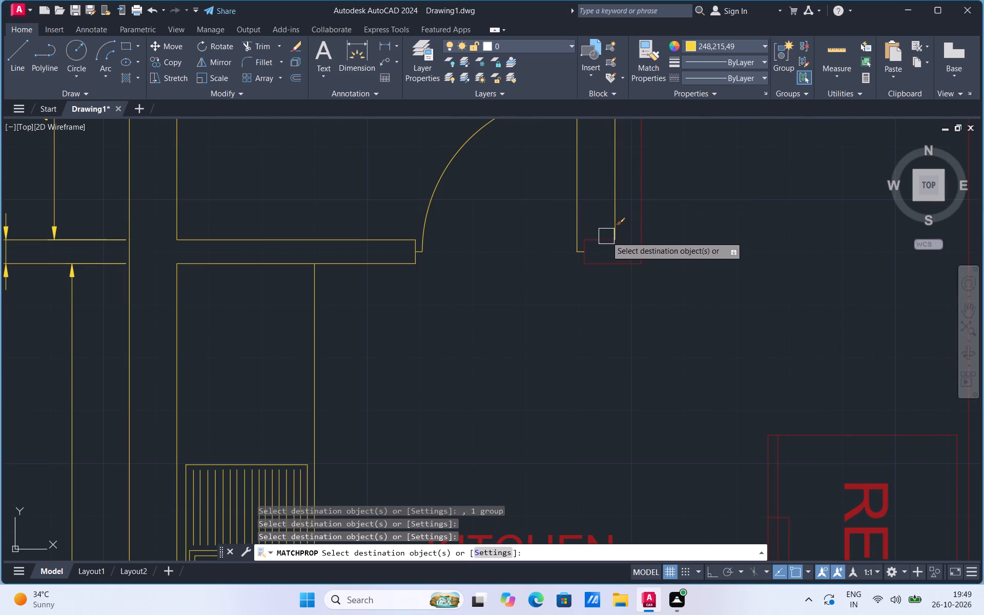
{"action": "left_click", "coordinate": [606, 239]}
{"action": "scroll", "coordinate": [596, 252], "scroll_direction": "up", "scroll_amount": 3}
{"action": "left_click", "coordinate": [545, 229]}
{"action": "left_click", "coordinate": [577, 291]}
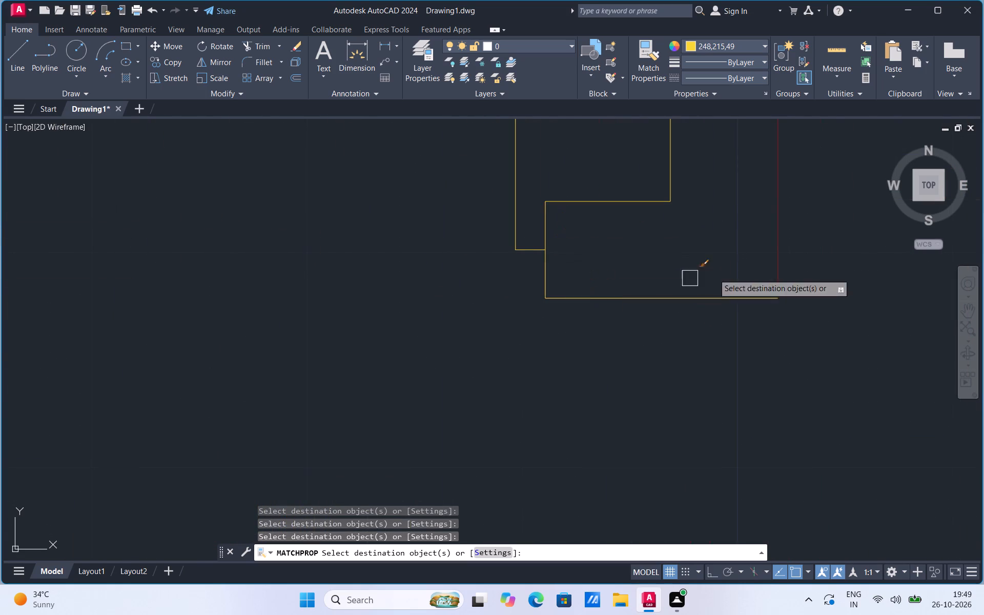
{"action": "left_click", "coordinate": [781, 241]}
Match the yellow properties onto the KITCHEN label, the refrigerator, the remaining red counter edges and the stove.
{"action": "scroll", "coordinate": [590, 420], "scroll_direction": "down", "scroll_amount": 6}
{"action": "scroll", "coordinate": [578, 313], "scroll_direction": "up", "scroll_amount": 2}
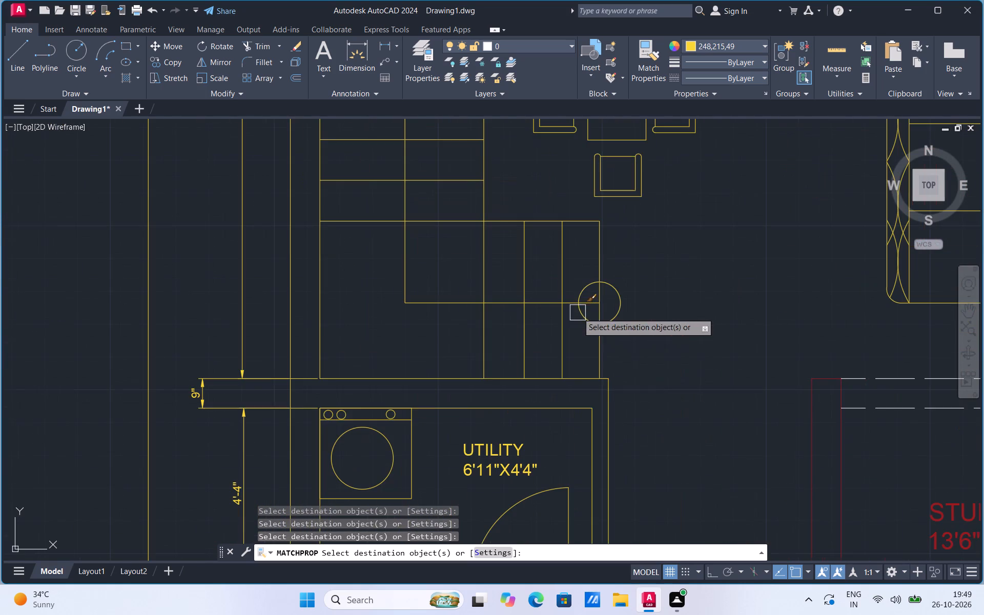
{"action": "scroll", "coordinate": [524, 280], "scroll_direction": "down", "scroll_amount": 3}
{"action": "scroll", "coordinate": [578, 452], "scroll_direction": "up", "scroll_amount": 3}
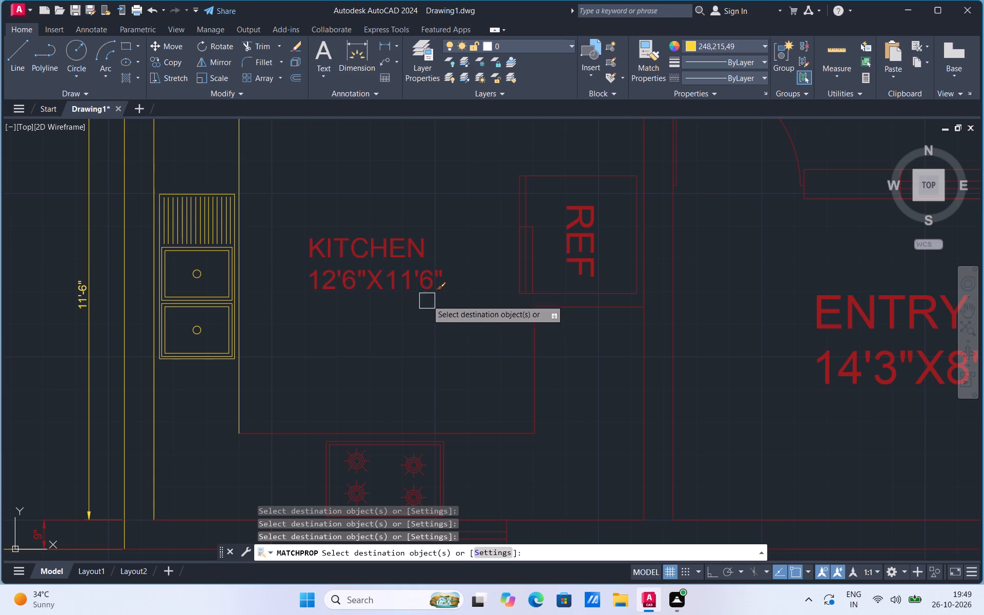
{"action": "left_click", "coordinate": [426, 296]}
{"action": "left_click", "coordinate": [570, 254]}
{"action": "left_click", "coordinate": [535, 278]}
{"action": "left_click", "coordinate": [549, 311]}
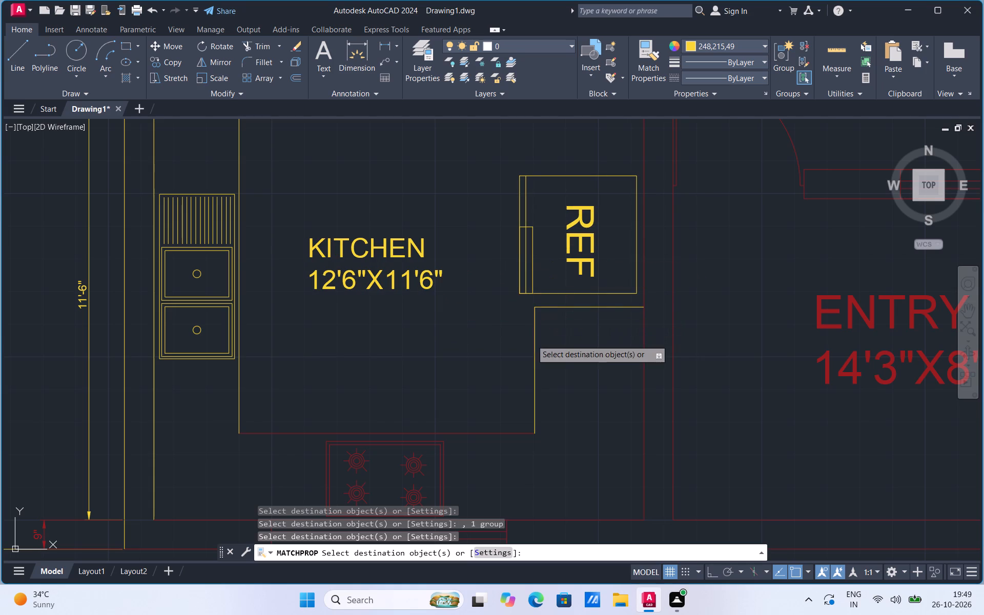
{"action": "left_click", "coordinate": [531, 340]}
{"action": "left_click", "coordinate": [503, 434]}
{"action": "left_click", "coordinate": [407, 467]}
Match the yellow properties onto the kitchen's window, the 9" dimension, the front wall lines and the wall between kitchen and entry.
{"action": "scroll", "coordinate": [515, 301], "scroll_direction": "down", "scroll_amount": 3}
{"action": "scroll", "coordinate": [432, 378], "scroll_direction": "up", "scroll_amount": 2}
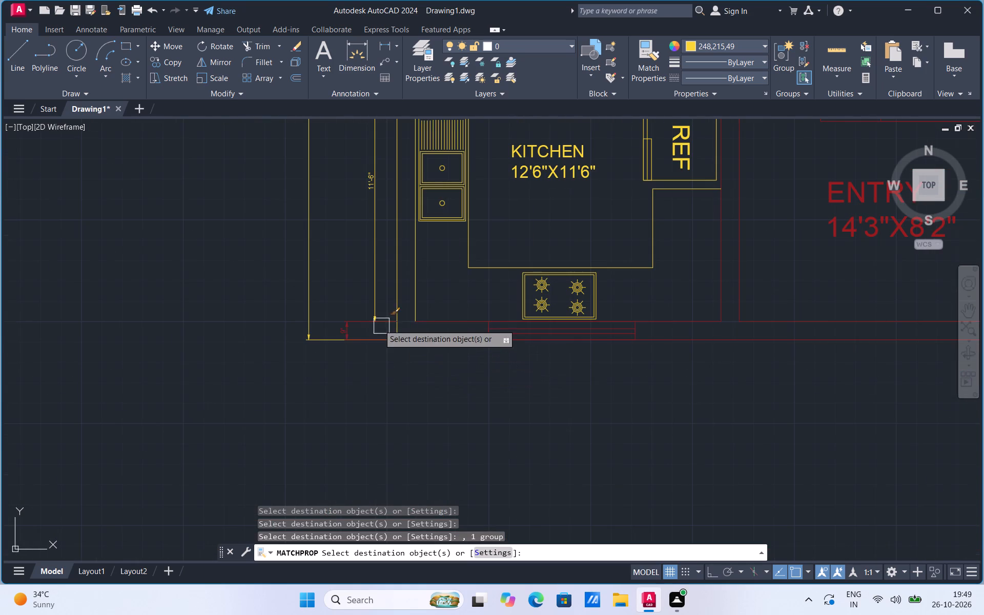
{"action": "left_click", "coordinate": [344, 331]}
{"action": "left_click", "coordinate": [442, 320]}
{"action": "left_click", "coordinate": [441, 336]}
{"action": "left_click", "coordinate": [529, 329]}
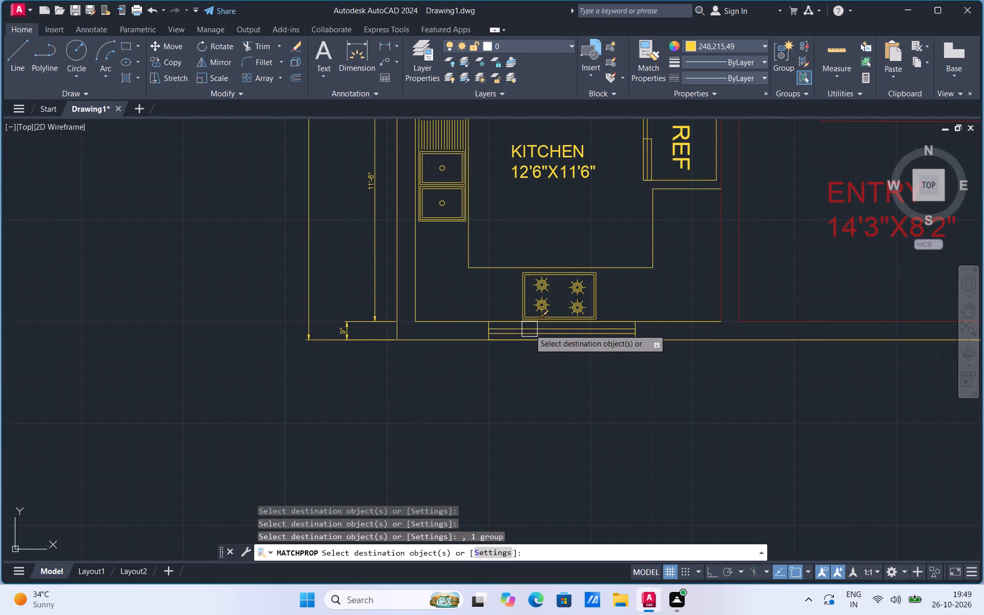
{"action": "left_click", "coordinate": [727, 297]}
{"action": "left_click", "coordinate": [744, 282]}
{"action": "left_click_drag", "start_coordinate": [766, 316], "coordinate": [767, 321]}
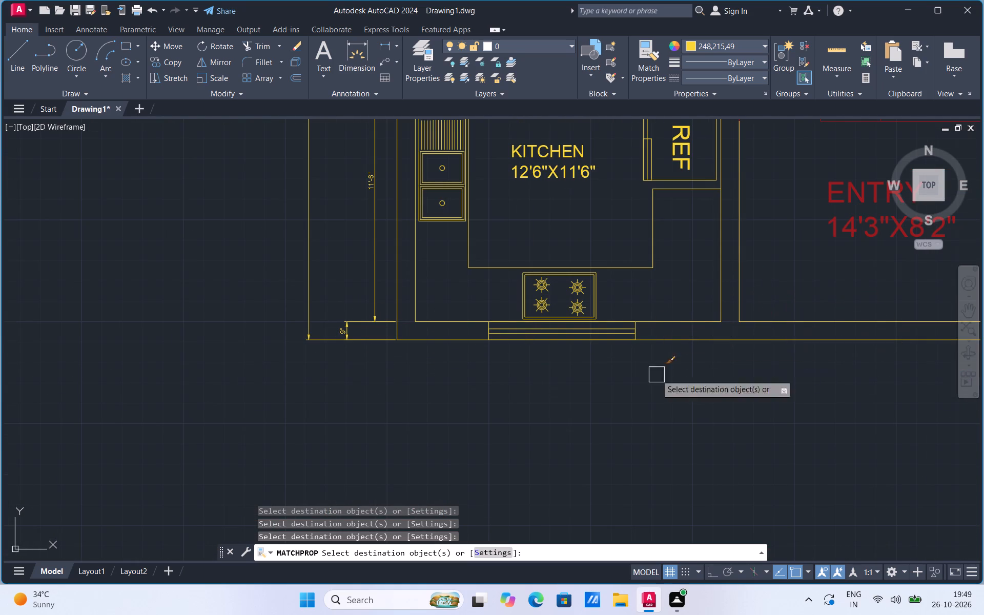
Match the yellow properties onto the ENTRY and PORCH room labels.
{"action": "scroll", "coordinate": [472, 439], "scroll_direction": "down", "scroll_amount": 2}
{"action": "left_click", "coordinate": [609, 348]}
{"action": "left_click", "coordinate": [746, 287]}
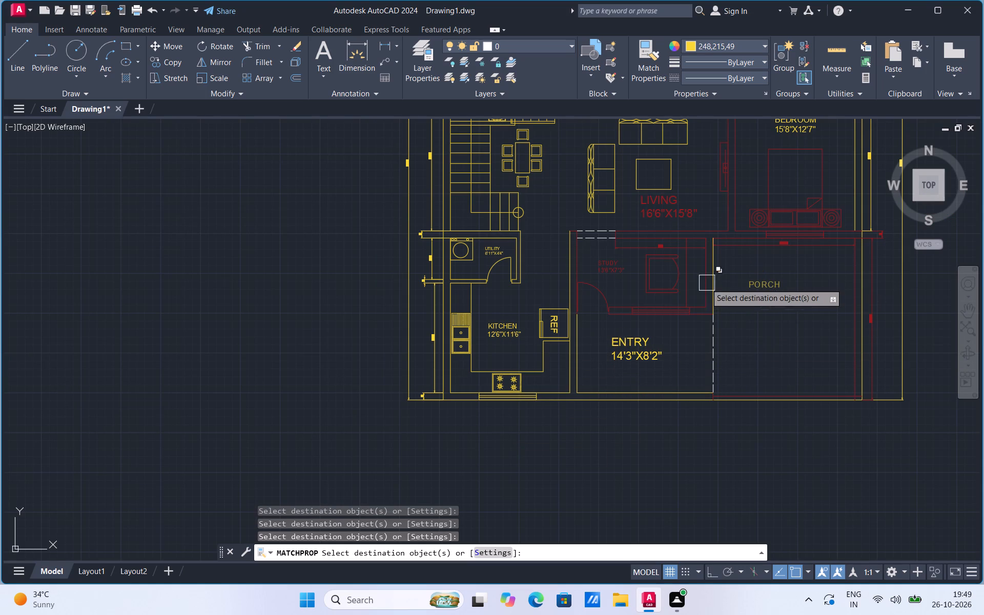
Match the yellow properties onto the study's porch-side inner wall line, its chair and the desk edge.
{"action": "left_click", "coordinate": [705, 284]}
{"action": "scroll", "coordinate": [684, 265], "scroll_direction": "up", "scroll_amount": 2}
{"action": "left_click", "coordinate": [661, 267]}
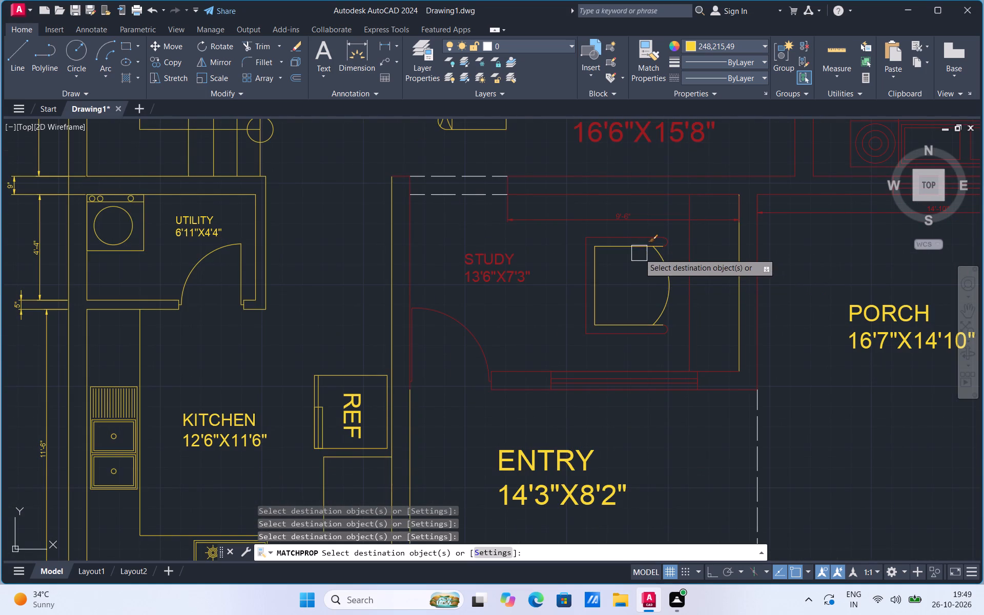
{"action": "left_click", "coordinate": [639, 253]}
{"action": "left_click", "coordinate": [640, 237]}
{"action": "left_click", "coordinate": [673, 243]}
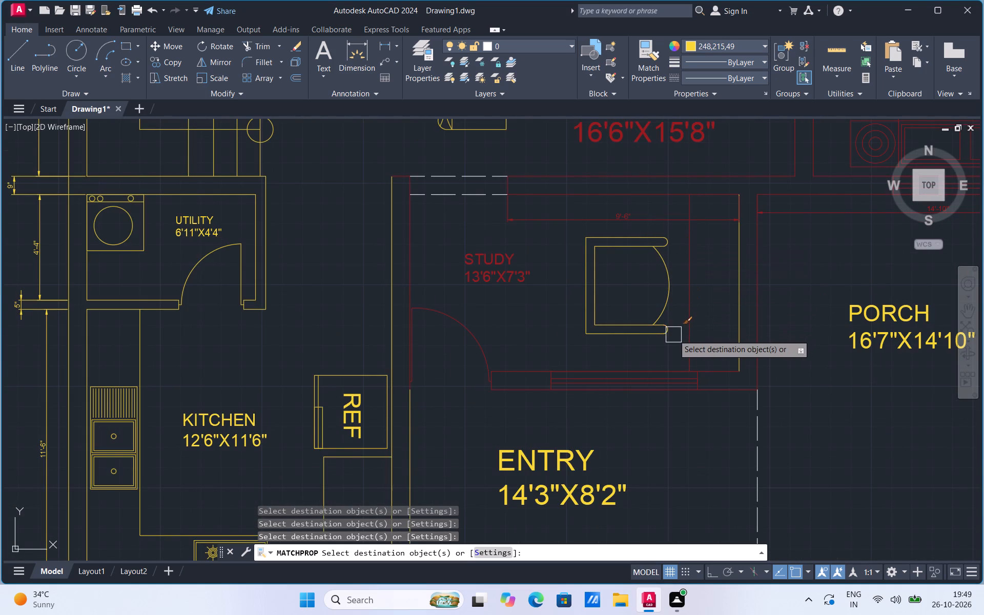
{"action": "left_click", "coordinate": [673, 335]}
{"action": "left_click", "coordinate": [691, 323]}
Match the yellow properties onto the study's window, entry-side wall lines and wall end, door, label and kitchen-side wall line.
{"action": "left_click", "coordinate": [653, 374]}
{"action": "left_click", "coordinate": [528, 374]}
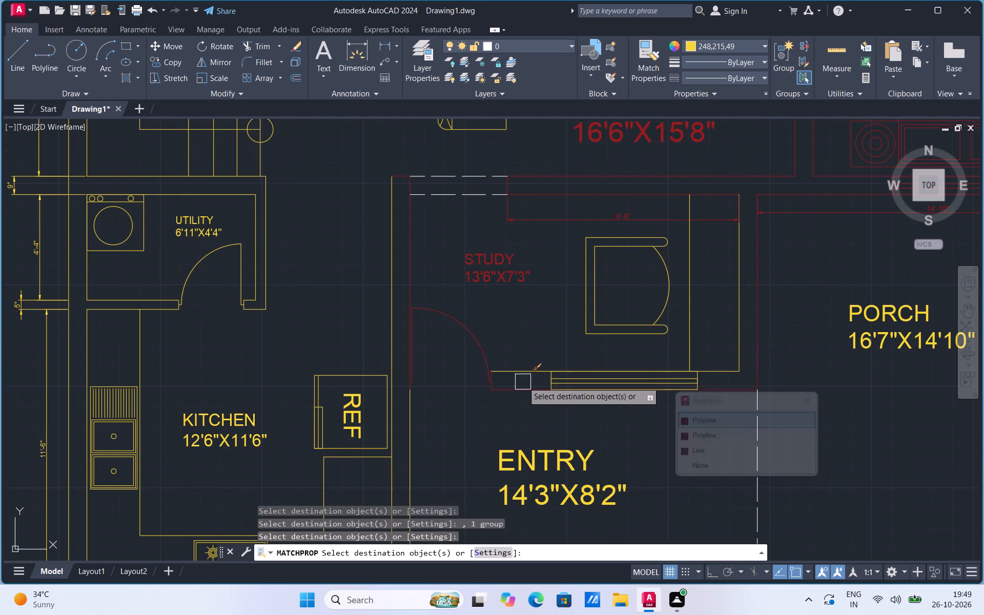
{"action": "left_click", "coordinate": [512, 394]}
{"action": "left_click", "coordinate": [475, 358]}
{"action": "left_click", "coordinate": [484, 277]}
{"action": "left_click", "coordinate": [419, 283]}
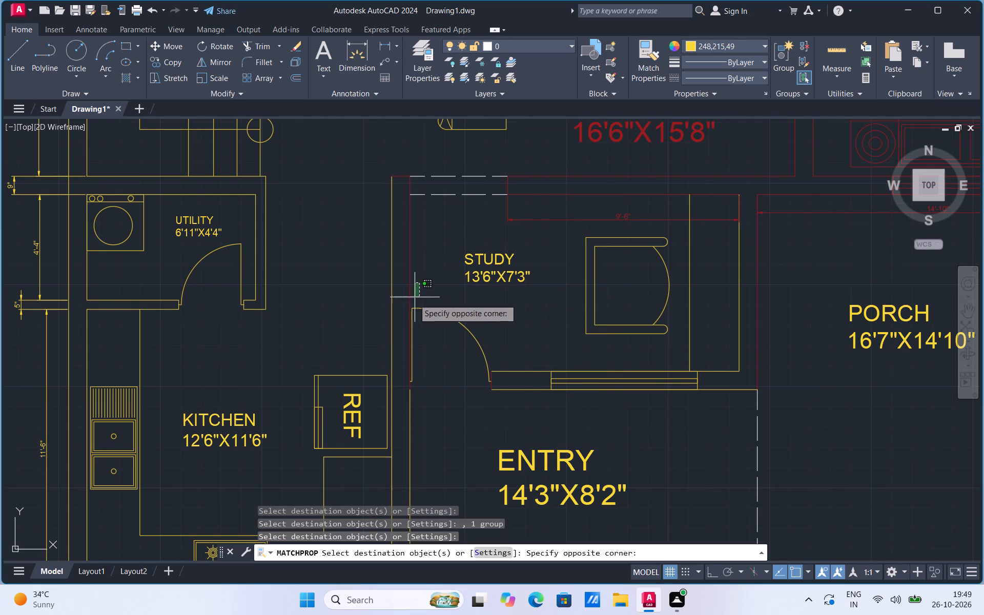
{"action": "left_click", "coordinate": [393, 330]}
{"action": "scroll", "coordinate": [475, 375], "scroll_direction": "up", "scroll_amount": 1}
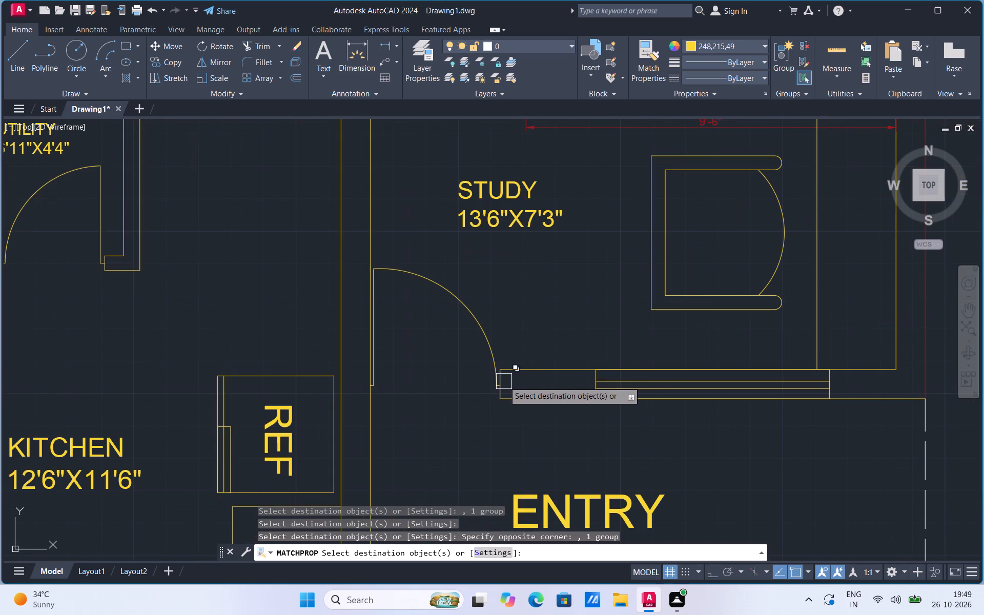
{"action": "left_click", "coordinate": [504, 381]}
Match the yellow properties onto the study's 9'-6" dimension, the wall lines between study and living, and the wall ends beside the dashed opening.
{"action": "scroll", "coordinate": [455, 433], "scroll_direction": "down", "scroll_amount": 3}
{"action": "left_click", "coordinate": [522, 306]}
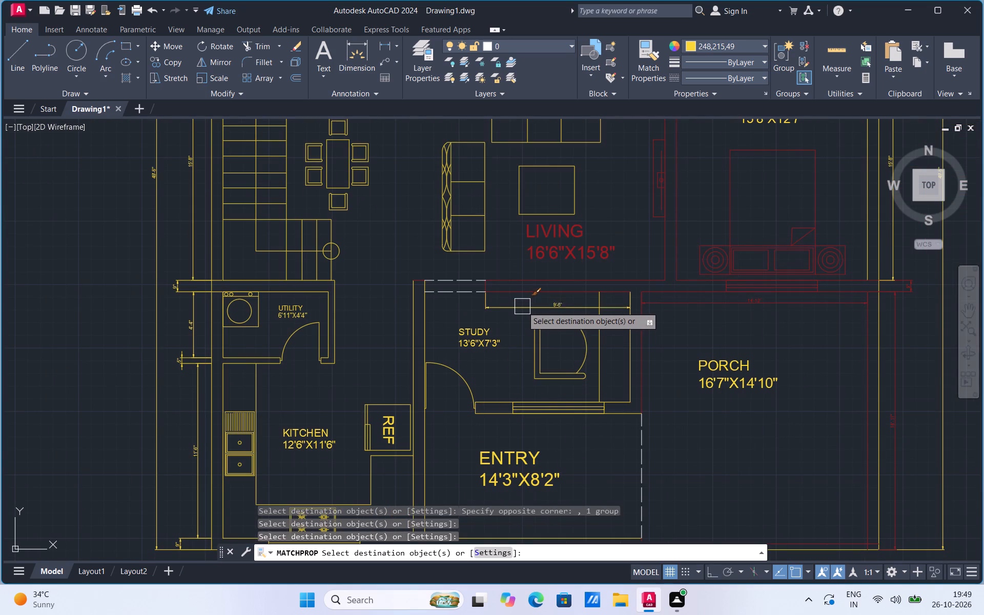
{"action": "left_click", "coordinate": [523, 293]}
{"action": "left_click", "coordinate": [523, 282]}
{"action": "scroll", "coordinate": [434, 270], "scroll_direction": "up", "scroll_amount": 2}
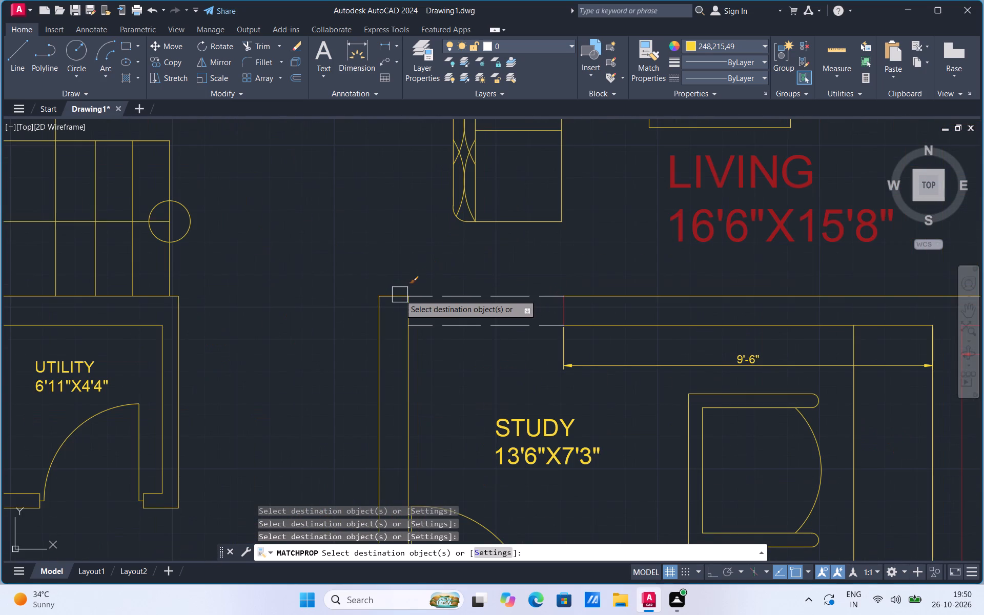
{"action": "left_click", "coordinate": [384, 295]}
{"action": "scroll", "coordinate": [332, 370], "scroll_direction": "down", "scroll_amount": 2}
{"action": "scroll", "coordinate": [475, 329], "scroll_direction": "up", "scroll_amount": 2}
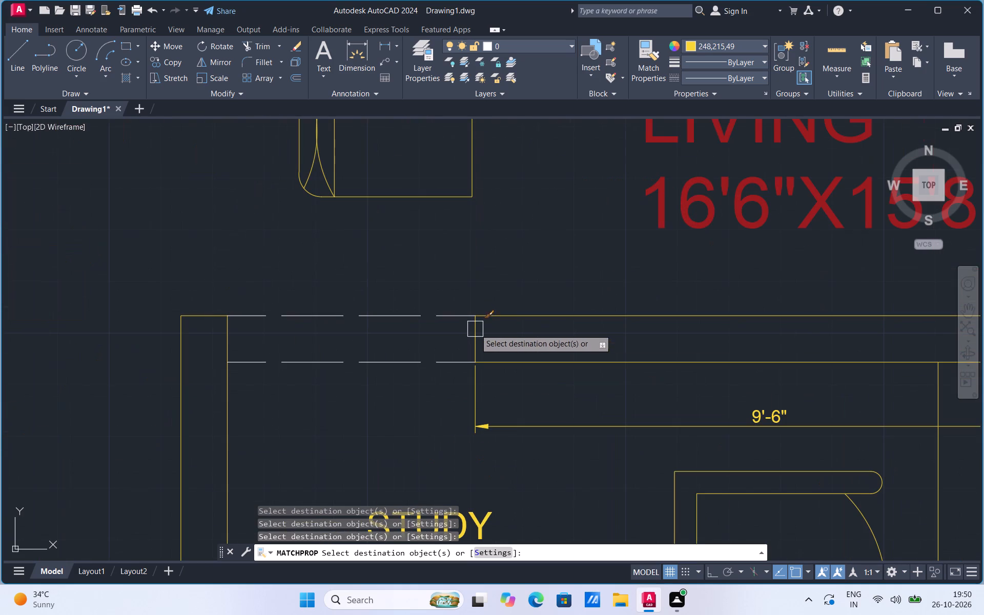
{"action": "left_click", "coordinate": [478, 339]}
Match the yellow properties onto the LIVING label, the porch's study-side wall line, its 14'-10" dimension and its bedroom-side wall line.
{"action": "scroll", "coordinate": [464, 419], "scroll_direction": "down", "scroll_amount": 2}
{"action": "left_click", "coordinate": [554, 326]}
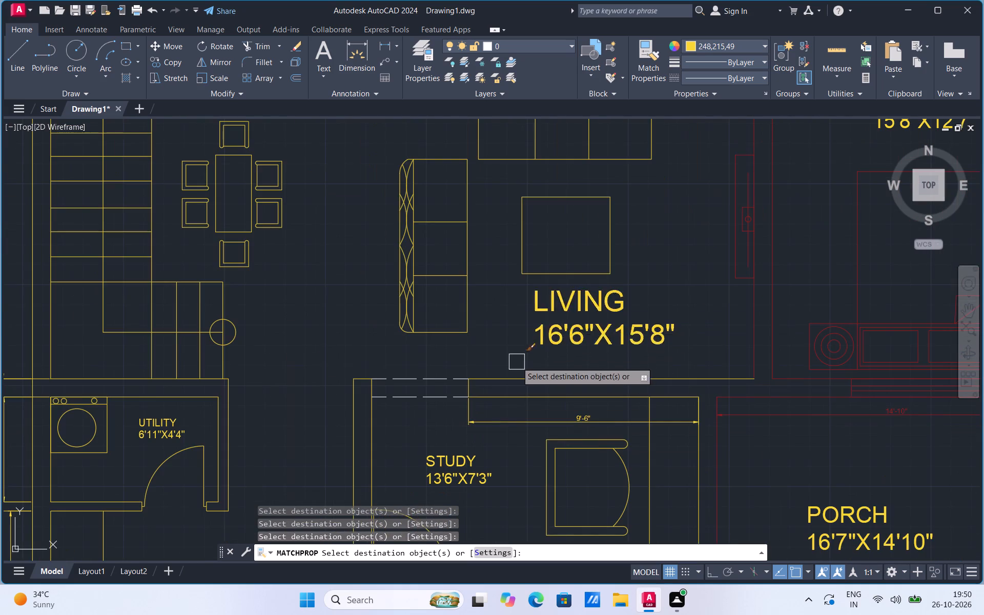
{"action": "scroll", "coordinate": [517, 362], "scroll_direction": "down", "scroll_amount": 3}
{"action": "scroll", "coordinate": [559, 388], "scroll_direction": "up", "scroll_amount": 2}
{"action": "left_click", "coordinate": [578, 381]}
{"action": "left_click", "coordinate": [608, 361]}
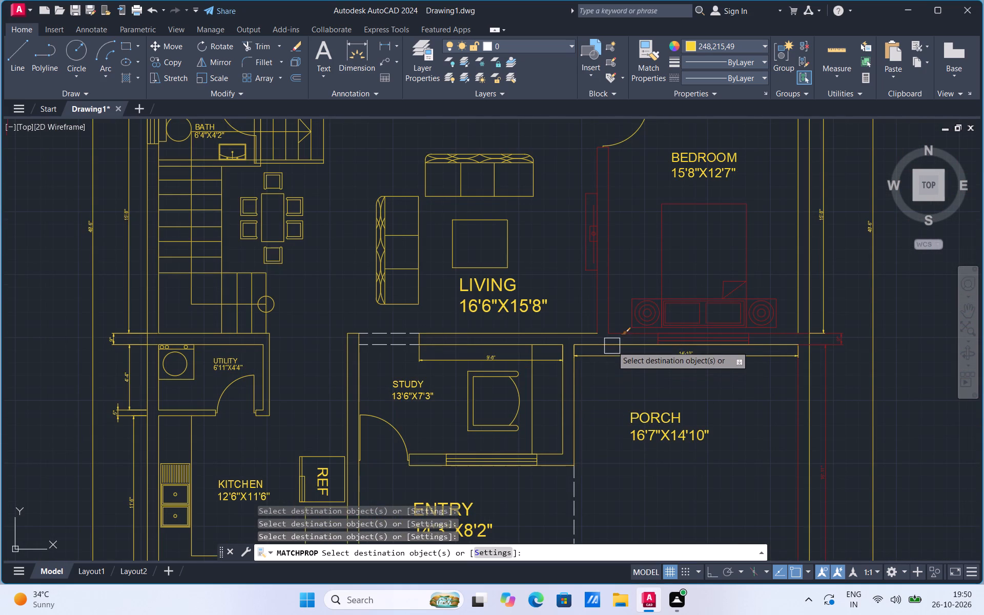
{"action": "left_click", "coordinate": [612, 346]}
Match the yellow properties onto the wall between living and the 15'8"X12'7" bedroom, its end near the door, and the living's TV unit.
{"action": "scroll", "coordinate": [554, 441], "scroll_direction": "down", "scroll_amount": 1}
{"action": "scroll", "coordinate": [564, 258], "scroll_direction": "up", "scroll_amount": 2}
{"action": "scroll", "coordinate": [611, 293], "scroll_direction": "up", "scroll_amount": 1}
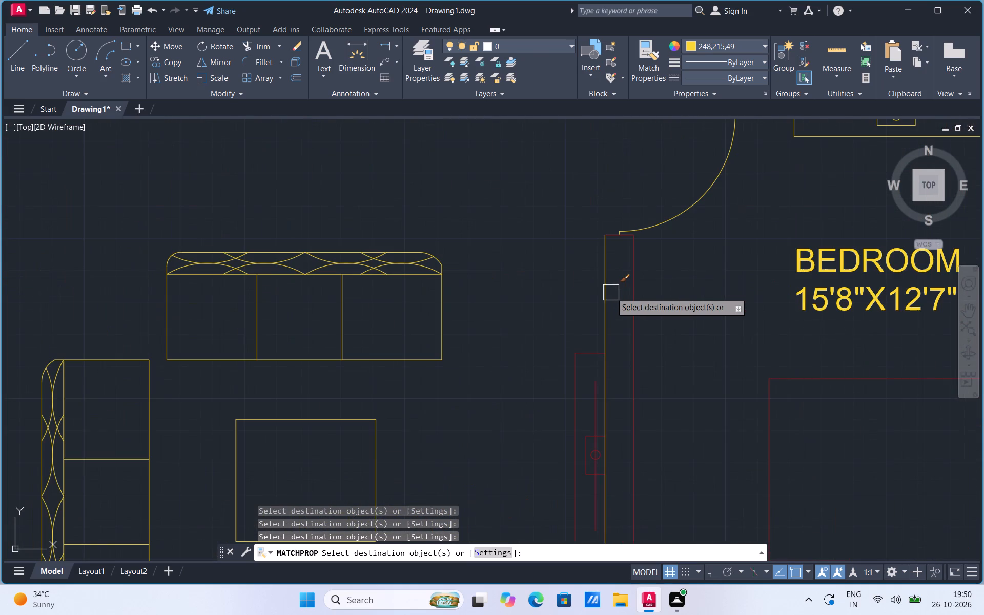
{"action": "left_click", "coordinate": [611, 293]}
{"action": "left_click", "coordinate": [644, 277]}
{"action": "left_click", "coordinate": [618, 255]}
{"action": "scroll", "coordinate": [613, 240], "scroll_direction": "up", "scroll_amount": 2}
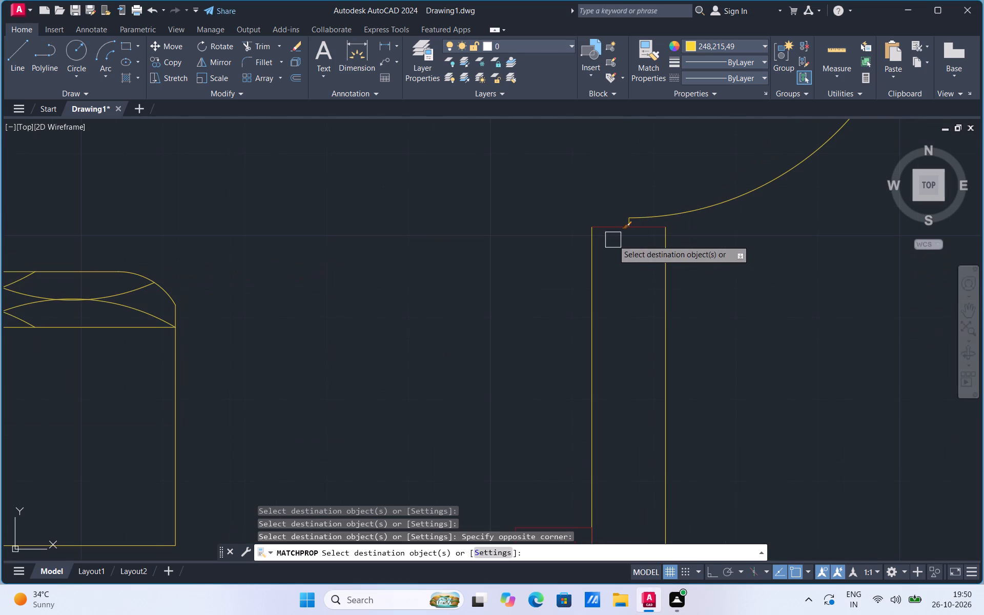
{"action": "left_click", "coordinate": [608, 229]}
{"action": "scroll", "coordinate": [501, 268], "scroll_direction": "down", "scroll_amount": 4}
{"action": "left_click", "coordinate": [506, 311]}
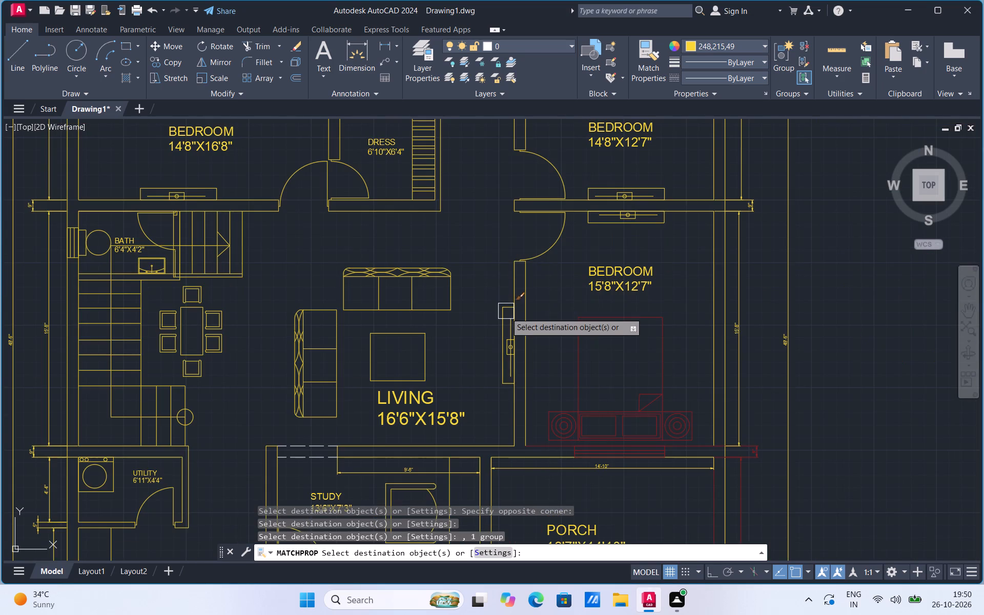
Match the yellow properties onto the porch's side dimension and outer-wall inner line, the 9" dimension and the bedroom's porch-side wall line.
{"action": "scroll", "coordinate": [550, 281], "scroll_direction": "down", "scroll_amount": 2}
{"action": "scroll", "coordinate": [631, 386], "scroll_direction": "up", "scroll_amount": 2}
{"action": "left_click", "coordinate": [611, 391]}
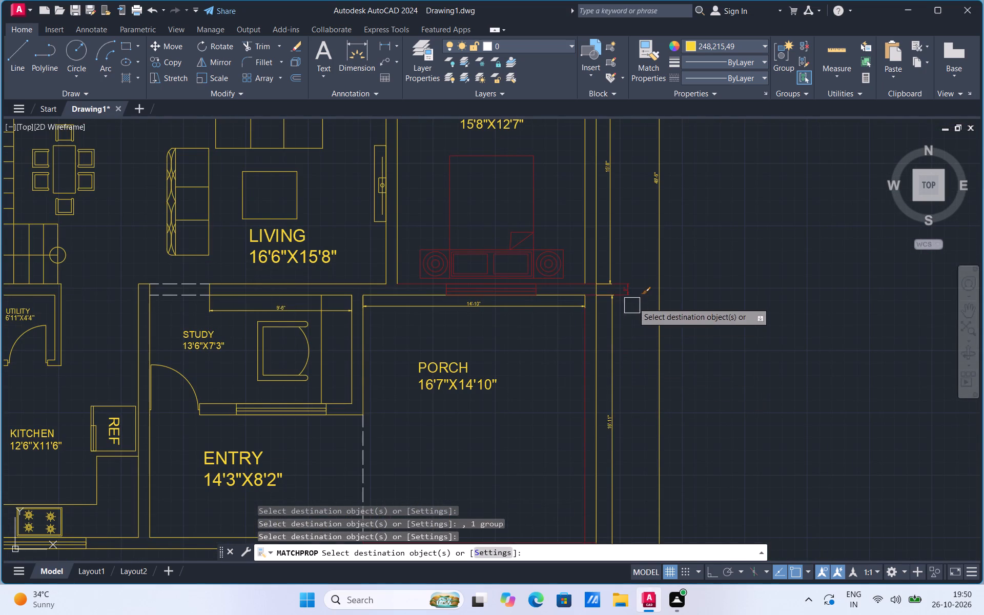
{"action": "left_click", "coordinate": [636, 286]}
{"action": "left_click", "coordinate": [586, 338]}
{"action": "left_click", "coordinate": [561, 287]}
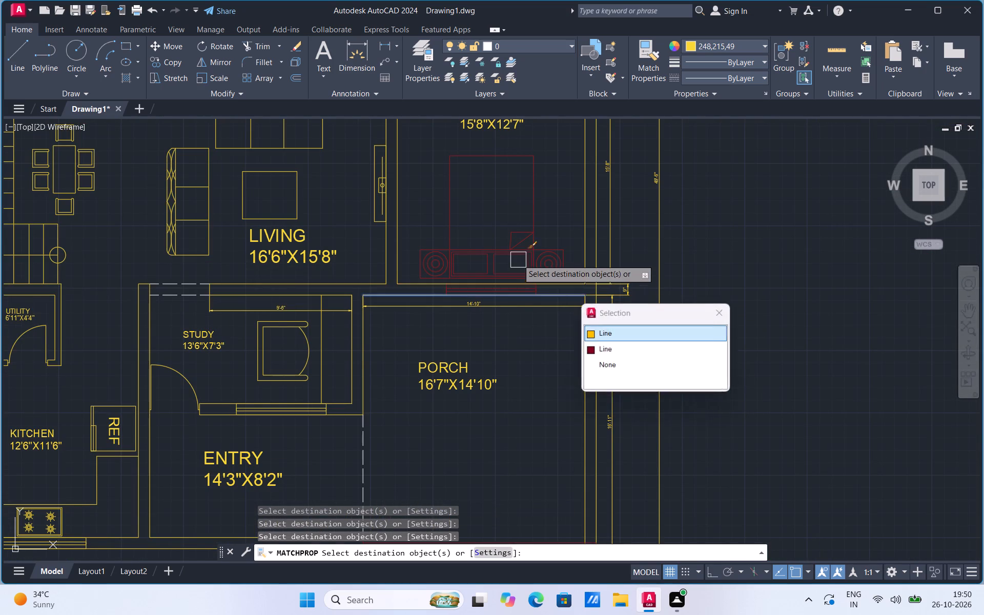
Match the yellow properties onto the 15'8"X12'7" bedroom's bed set and window and the porch's remaining red front line.
{"action": "left_click", "coordinate": [518, 259]}
{"action": "scroll", "coordinate": [532, 271], "scroll_direction": "down", "scroll_amount": 2}
{"action": "scroll", "coordinate": [501, 372], "scroll_direction": "up", "scroll_amount": 3}
{"action": "left_click", "coordinate": [476, 382]}
{"action": "left_click", "coordinate": [365, 400]}
{"action": "scroll", "coordinate": [485, 408], "scroll_direction": "down", "scroll_amount": 3}
{"action": "scroll", "coordinate": [556, 437], "scroll_direction": "down", "scroll_amount": 1}
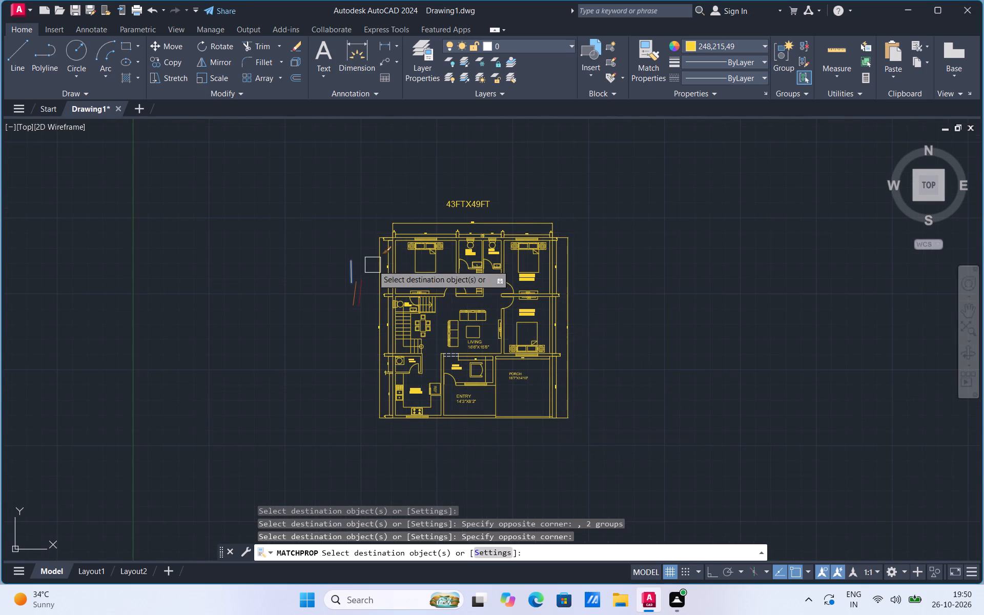
Set the current object colour to 205,105,40 and end the yellow property matching.
{"action": "scroll", "coordinate": [371, 265], "scroll_direction": "up", "scroll_amount": 3}
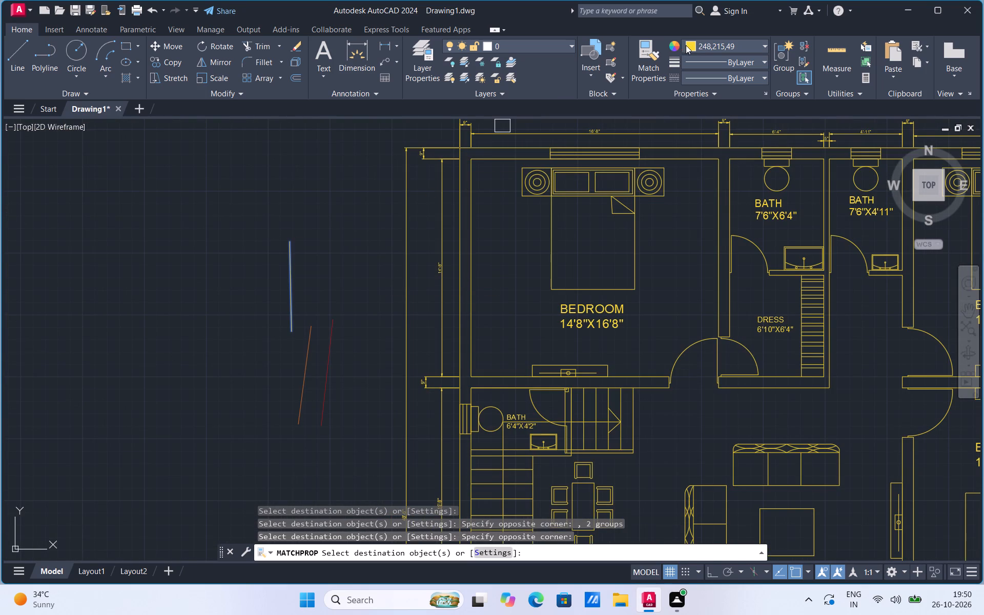
{"action": "left_click", "coordinate": [689, 46]}
{"action": "left_click", "coordinate": [716, 90]}
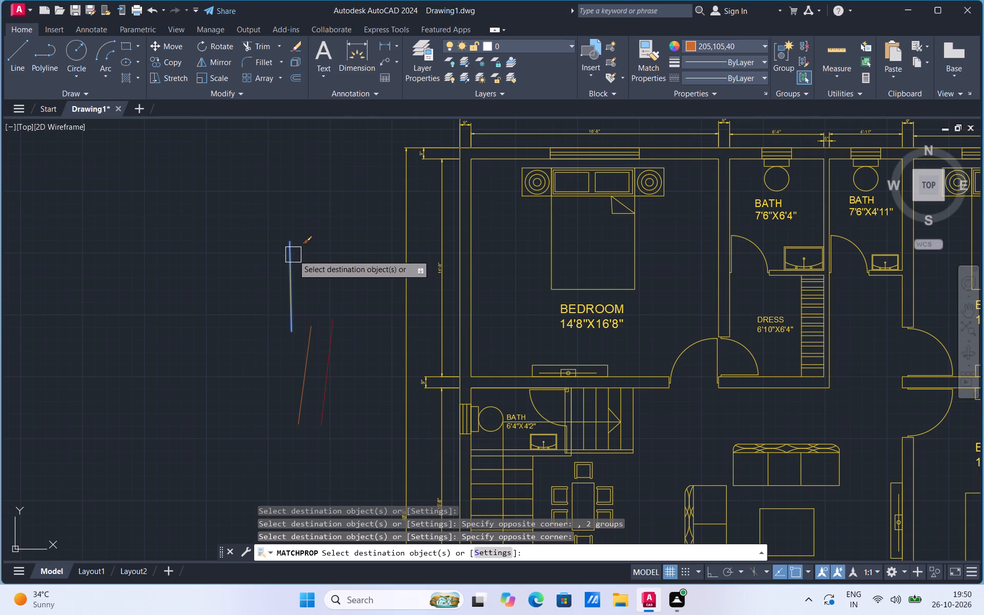
{"action": "key", "text": "Escape"}
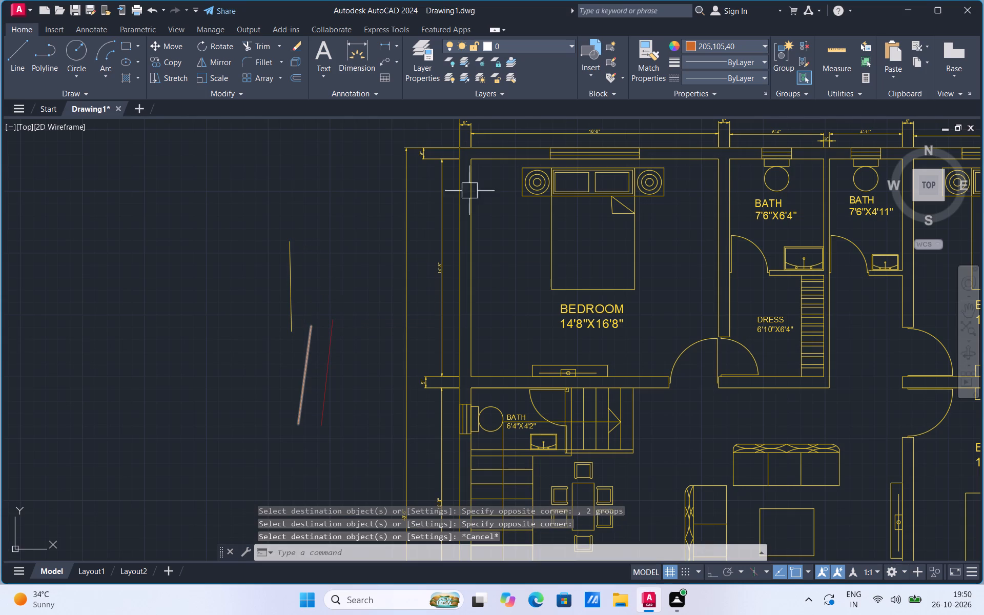
Match the orange sample line's properties onto the 14'8"X16'8" bedroom's outer-wall inner line, the 43FTX49FT title and the 43'-10" dimension.
{"action": "left_click", "coordinate": [651, 76]}
{"action": "left_click", "coordinate": [303, 362]}
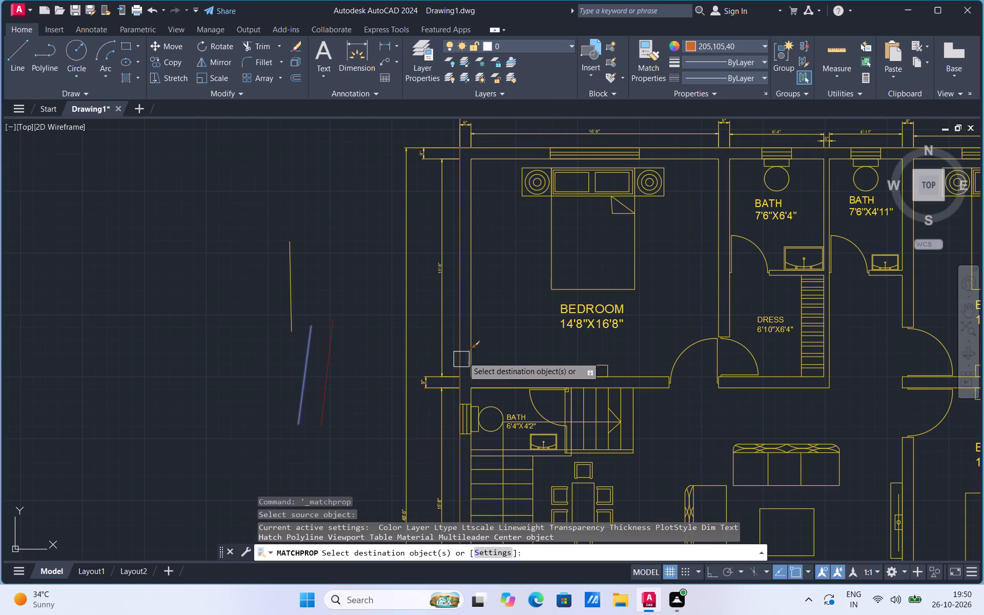
{"action": "left_click", "coordinate": [468, 346]}
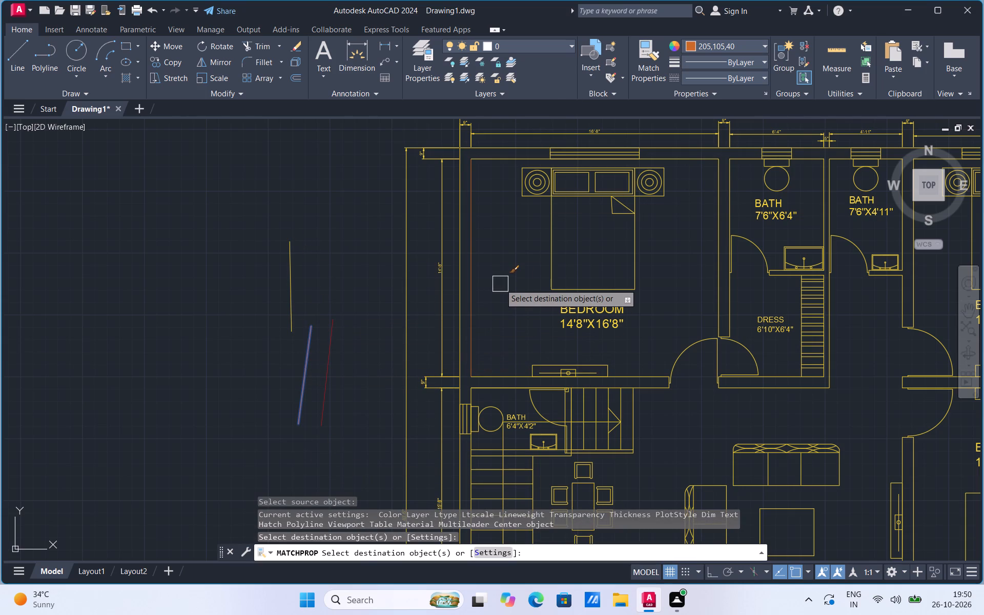
{"action": "scroll", "coordinate": [494, 295], "scroll_direction": "down", "scroll_amount": 2}
{"action": "scroll", "coordinate": [573, 168], "scroll_direction": "up", "scroll_amount": 2}
{"action": "left_click", "coordinate": [573, 230]}
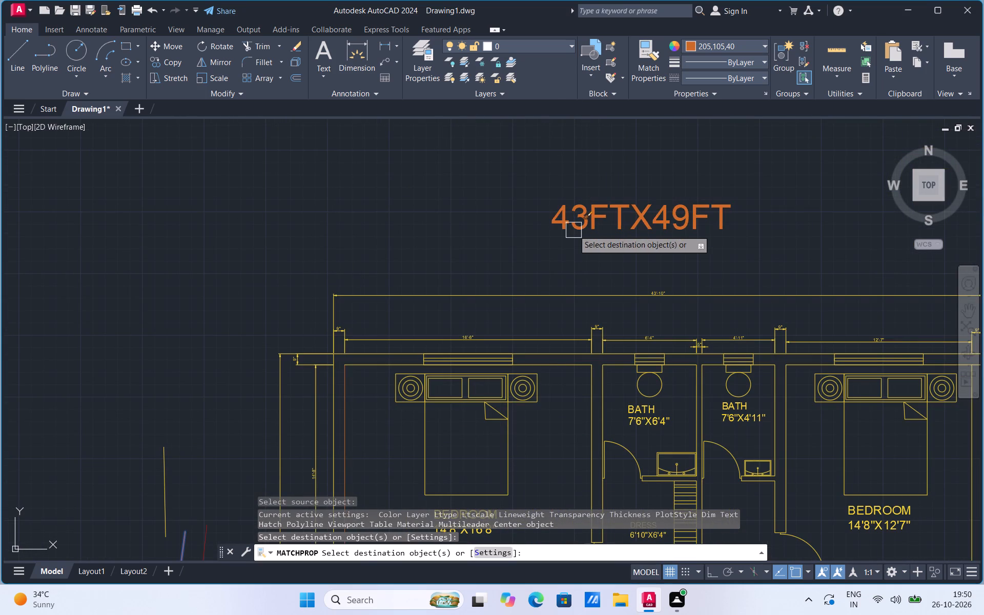
{"action": "left_click", "coordinate": [529, 295]}
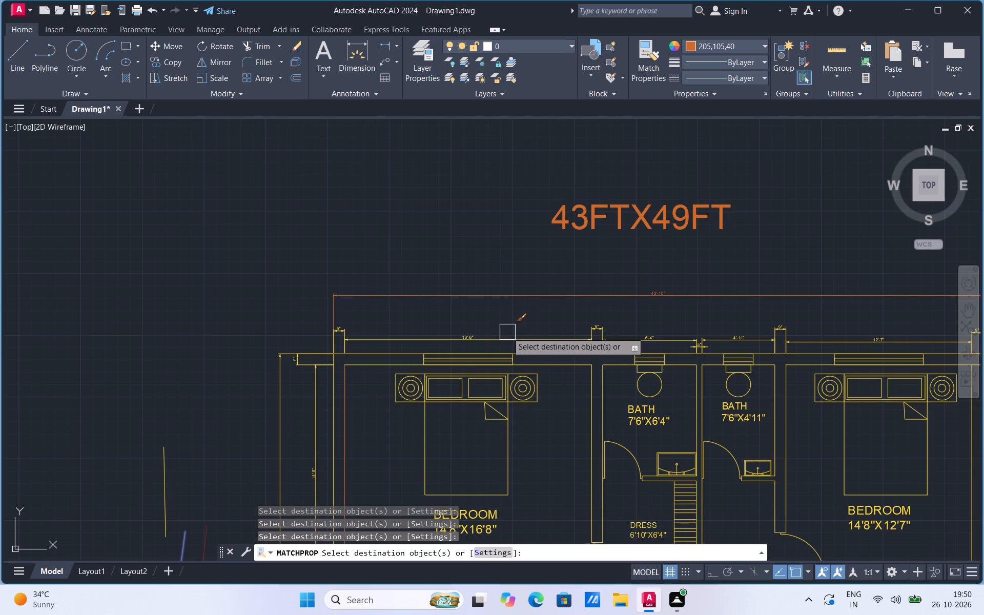
Match the orange properties onto the 16'-8" dimension, the 14'8"X16'8" bedroom's window, the wall lines through it and the side 9" dimension.
{"action": "left_click_drag", "start_coordinate": [506, 335], "coordinate": [480, 352]}
{"action": "left_click", "coordinate": [480, 352]}
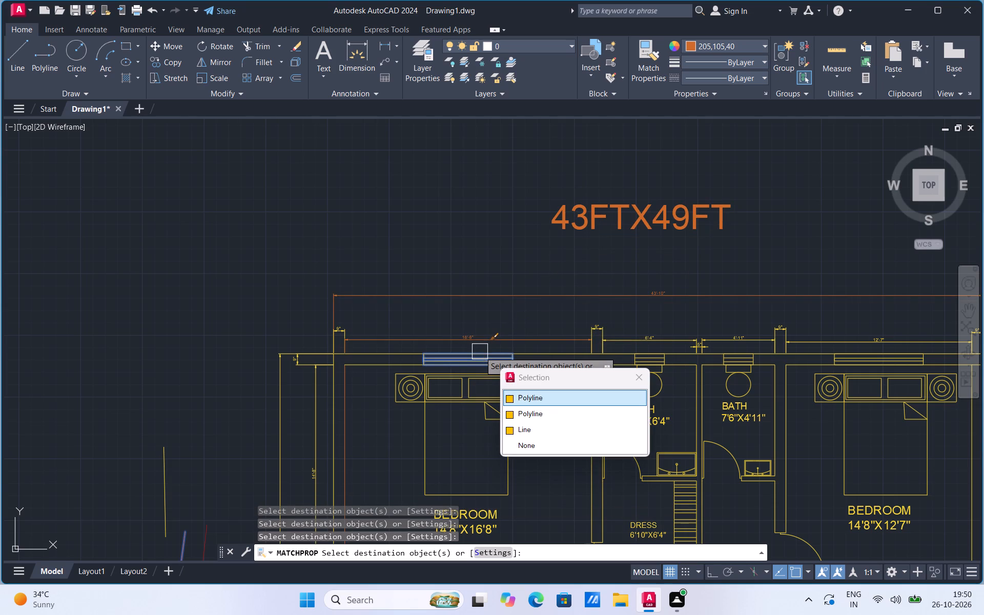
{"action": "left_click_drag", "start_coordinate": [392, 354], "coordinate": [377, 367]}
{"action": "left_click_drag", "start_coordinate": [377, 367], "coordinate": [319, 353]}
{"action": "left_click_drag", "start_coordinate": [319, 353], "coordinate": [282, 396]}
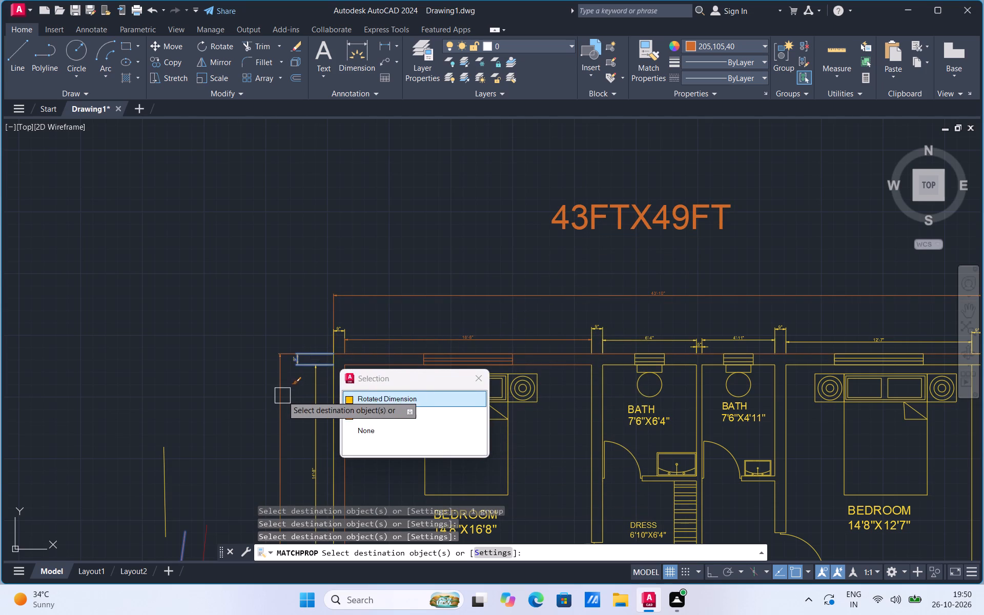
Match the orange properties onto the overall vertical and 14'-8" dimensions, the outer wall line, the 9" dimension above it and the bed set.
{"action": "left_click", "coordinate": [282, 396]}
{"action": "left_click", "coordinate": [319, 403]}
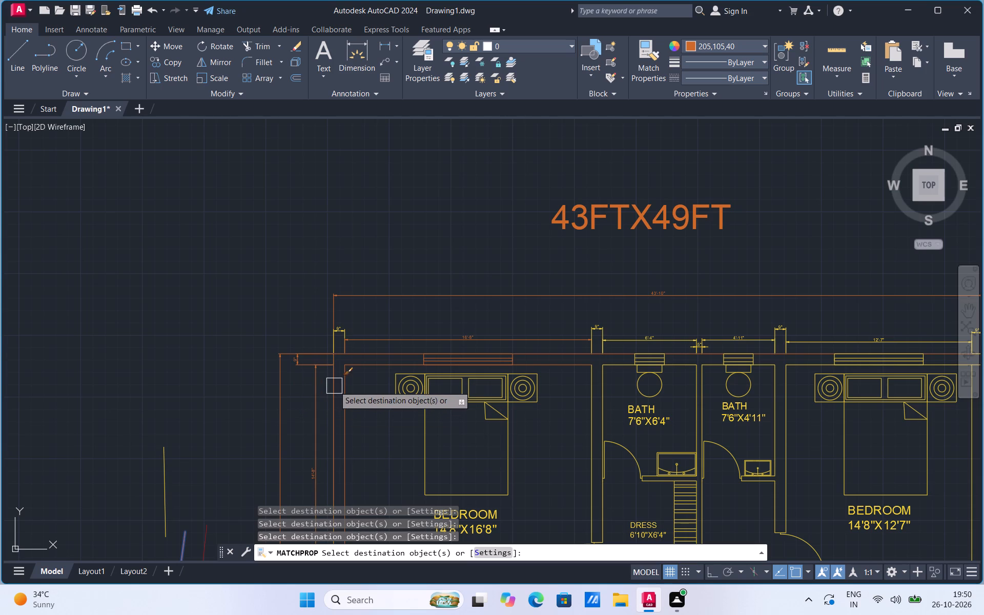
{"action": "left_click_drag", "start_coordinate": [334, 386], "coordinate": [345, 322]}
{"action": "left_click", "coordinate": [345, 322]}
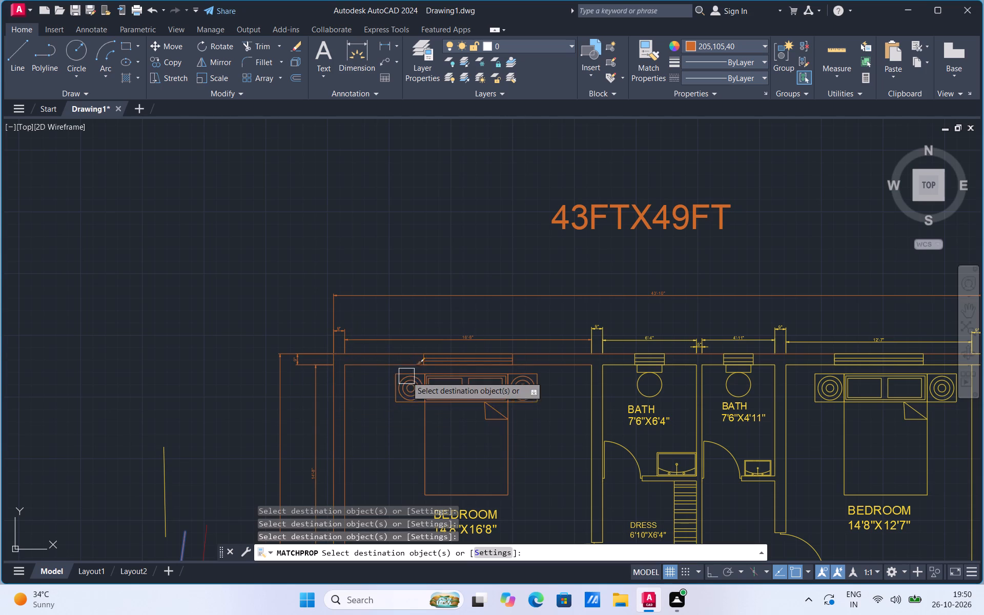
{"action": "left_click", "coordinate": [411, 384]}
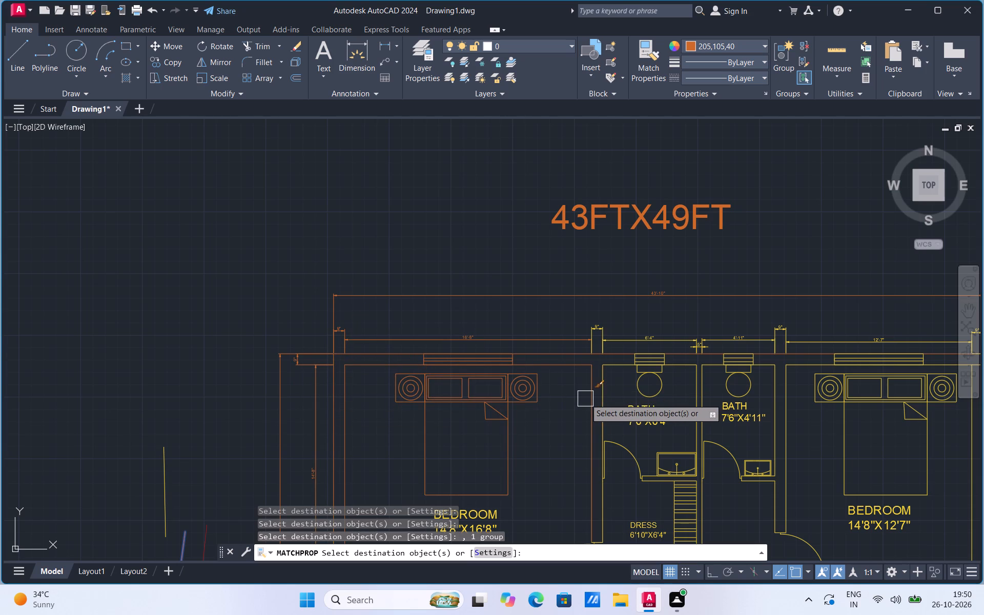
Match the orange properties onto the wall between the 14'8"X16'8" bedroom and bath, its 9" and 6'-4" dimensions, the bath window and bedroom label.
{"action": "left_click_drag", "start_coordinate": [585, 399], "coordinate": [604, 388]}
{"action": "left_click_drag", "start_coordinate": [604, 388], "coordinate": [597, 326]}
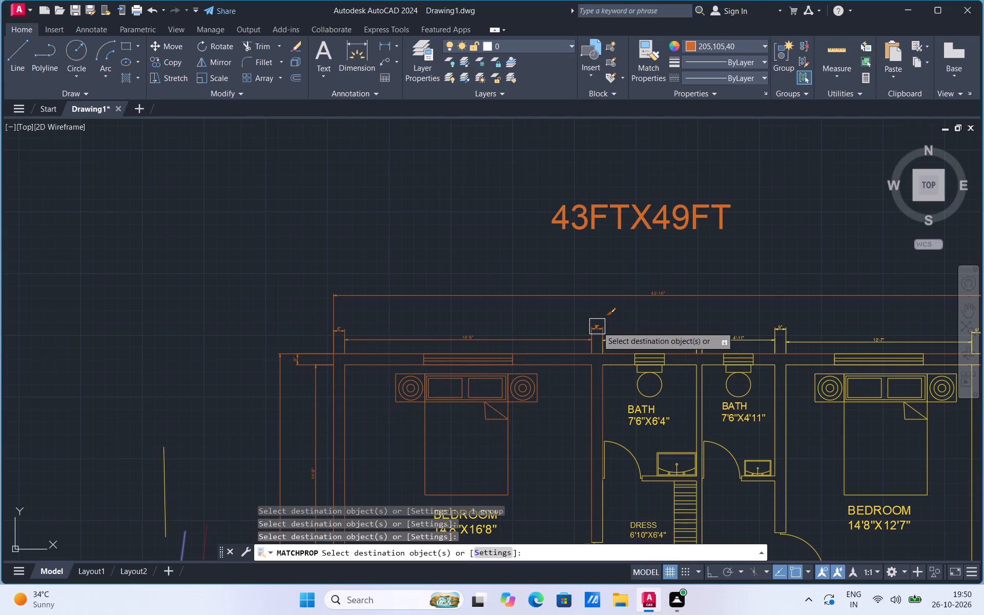
{"action": "left_click_drag", "start_coordinate": [597, 326], "coordinate": [597, 326]}
{"action": "left_click_drag", "start_coordinate": [597, 326], "coordinate": [627, 336]}
{"action": "left_click", "coordinate": [627, 336]}
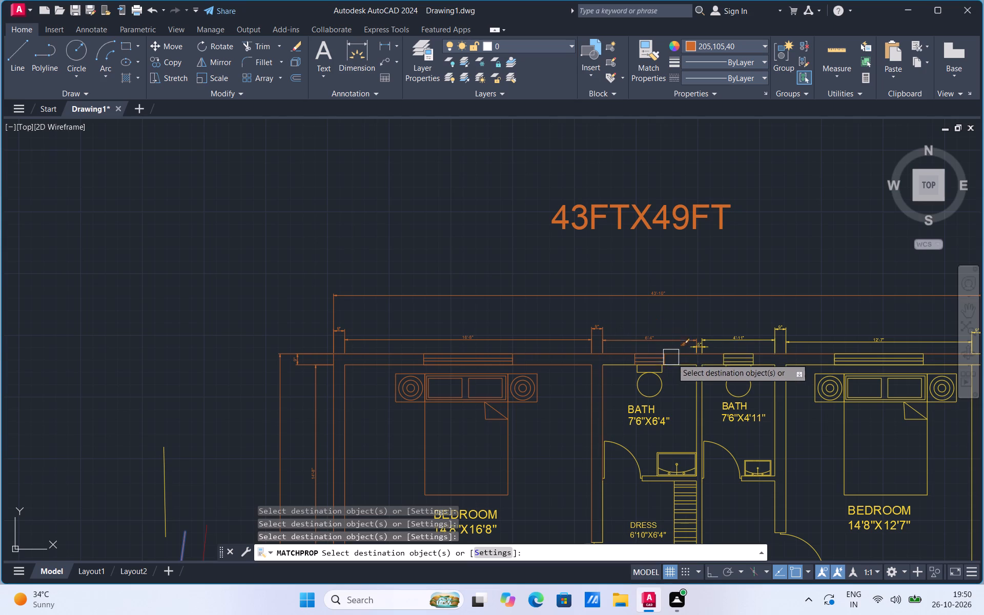
{"action": "left_click_drag", "start_coordinate": [661, 353], "coordinate": [658, 368]}
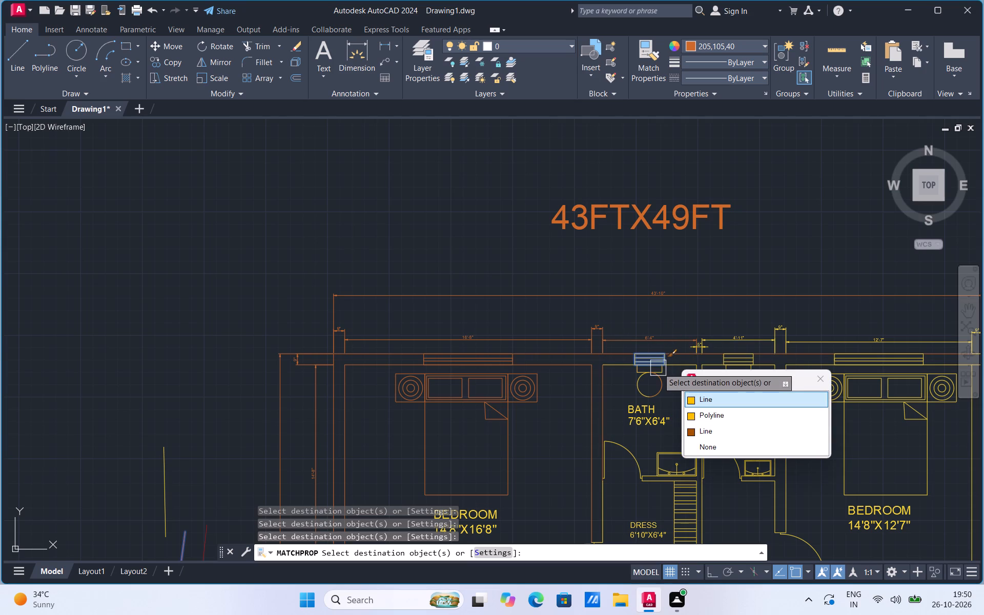
{"action": "left_click", "coordinate": [493, 528]}
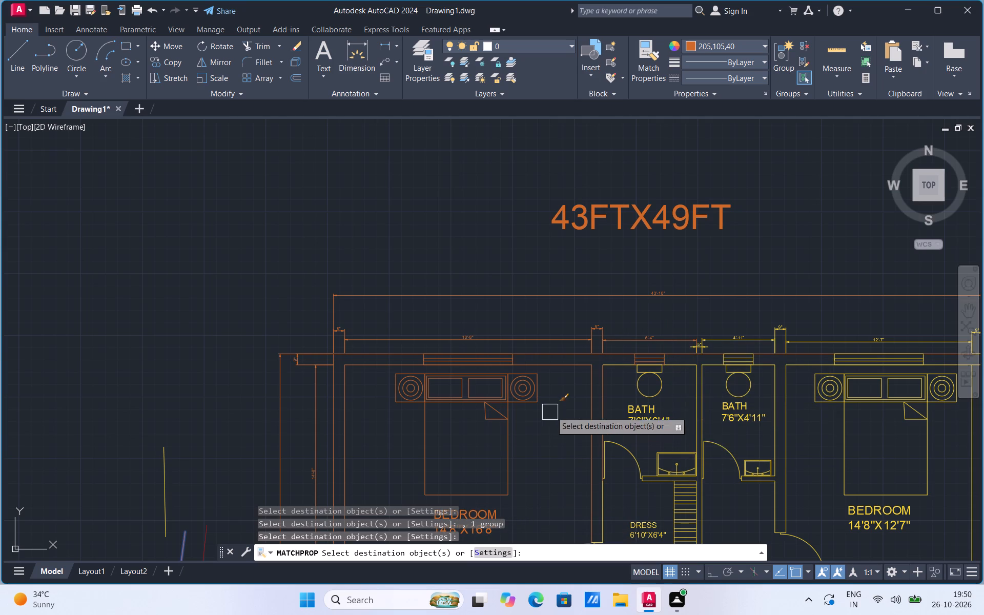
Match the orange properties onto the 7'6"X6'4" bath's door, label, inner wall line and toilet.
{"action": "left_click_drag", "start_coordinate": [619, 440], "coordinate": [637, 419]}
{"action": "left_click_drag", "start_coordinate": [637, 419], "coordinate": [615, 367]}
{"action": "left_click_drag", "start_coordinate": [615, 367], "coordinate": [668, 369]}
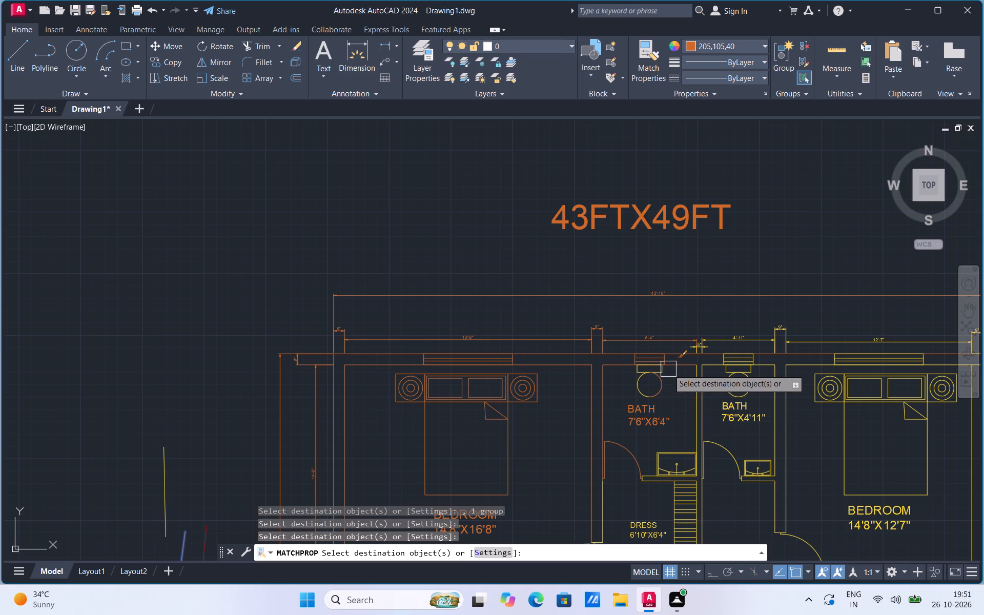
{"action": "left_click_drag", "start_coordinate": [668, 369], "coordinate": [666, 370]}
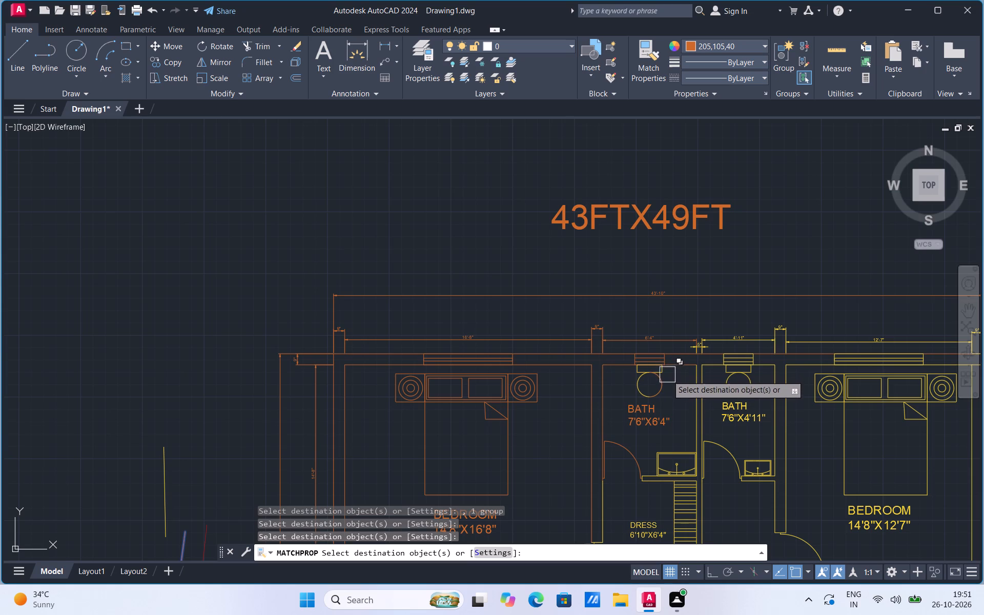
{"action": "left_click_drag", "start_coordinate": [639, 394], "coordinate": [634, 376]}
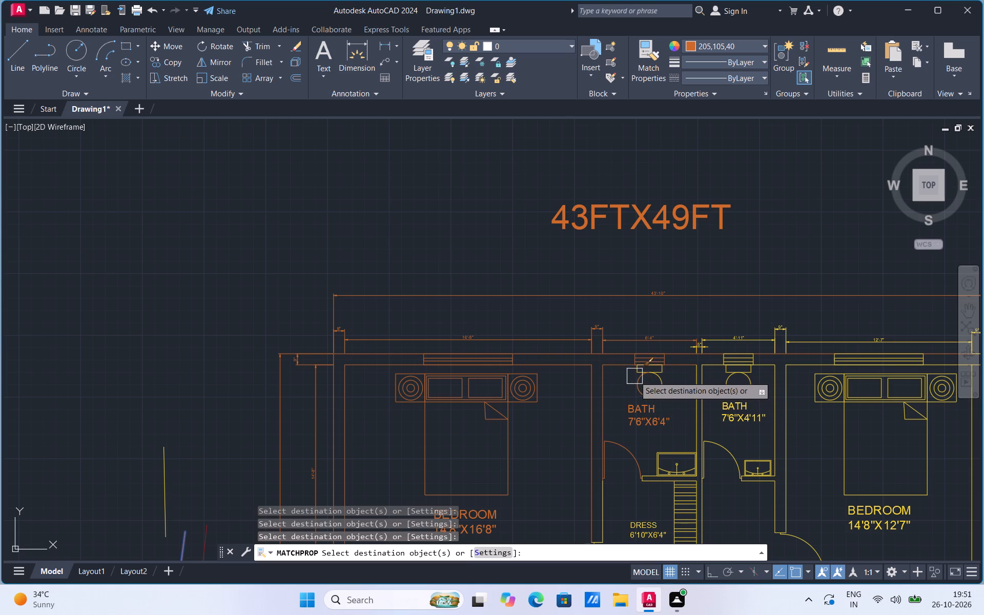
{"action": "left_click_drag", "start_coordinate": [634, 376], "coordinate": [628, 370]}
{"action": "left_click_drag", "start_coordinate": [664, 387], "coordinate": [668, 378]}
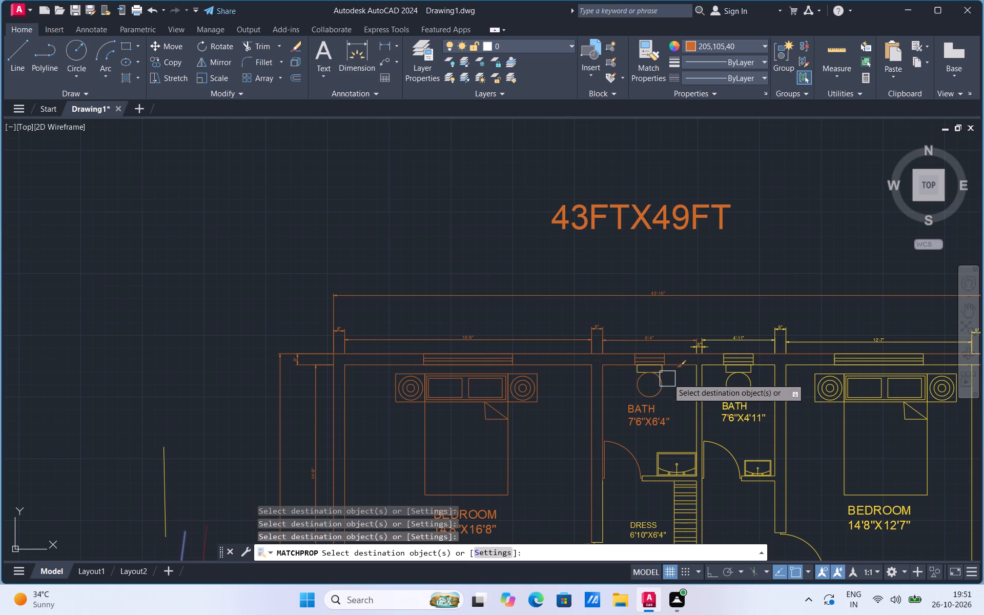
{"action": "left_click_drag", "start_coordinate": [668, 378], "coordinate": [663, 366]}
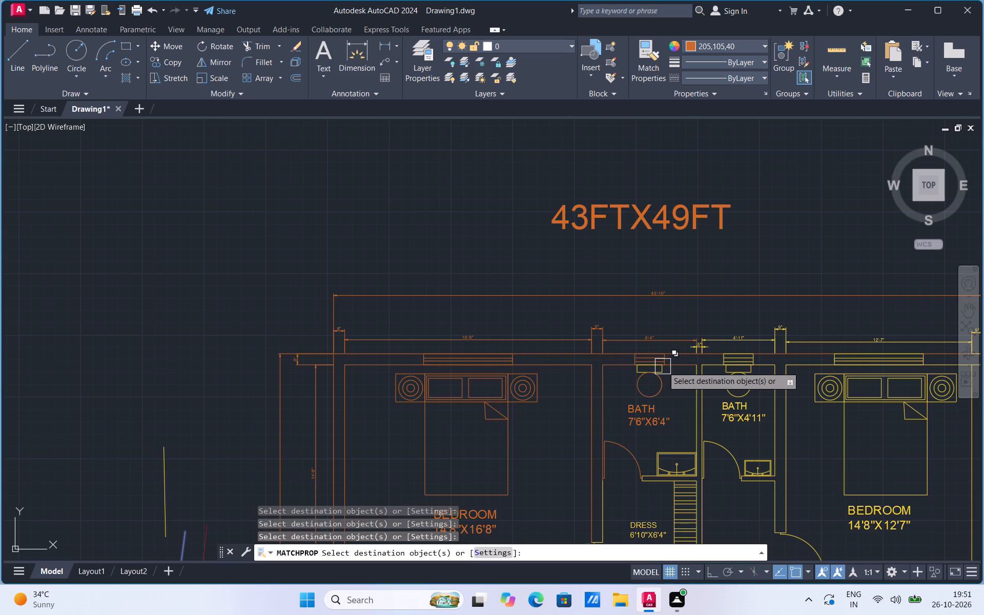
Match the orange properties onto the overall vertical and 14'-8" dimensions beside the 14'8"X12'7" bedroom and the remaining 12'-7", 4'-11", 9" and 5" top dimensions.
{"action": "scroll", "coordinate": [657, 363], "scroll_direction": "down", "scroll_amount": 2}
{"action": "scroll", "coordinate": [826, 428], "scroll_direction": "up", "scroll_amount": 3}
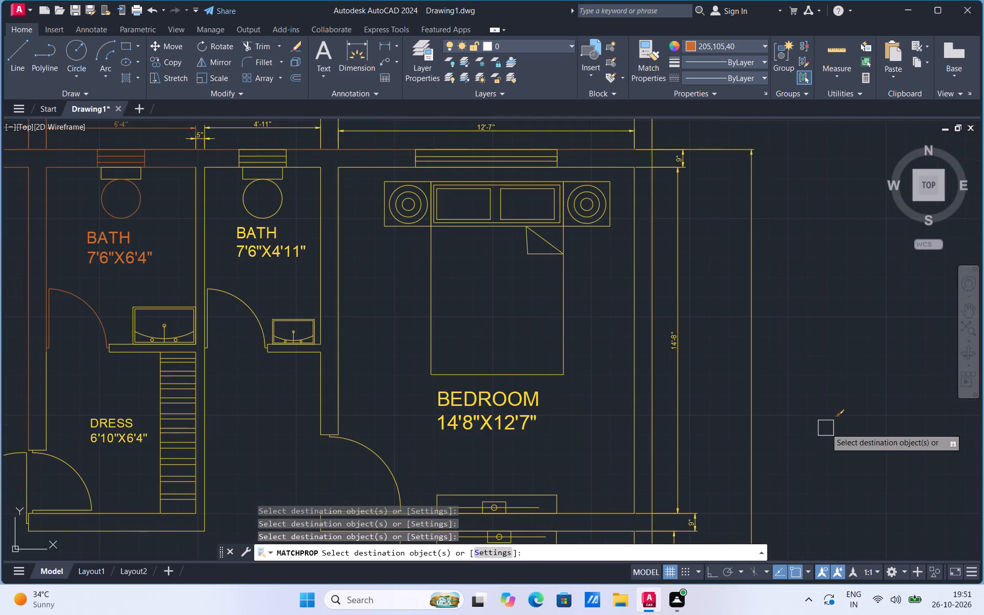
{"action": "scroll", "coordinate": [826, 428], "scroll_direction": "down", "scroll_amount": 1}
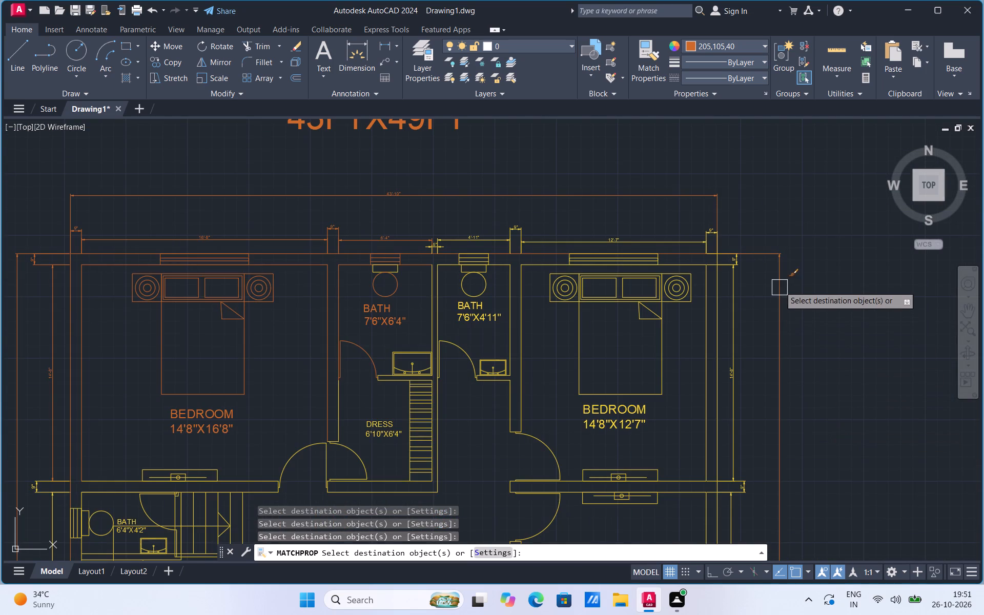
{"action": "left_click_drag", "start_coordinate": [780, 278], "coordinate": [728, 288]}
{"action": "left_click_drag", "start_coordinate": [728, 288], "coordinate": [704, 224]}
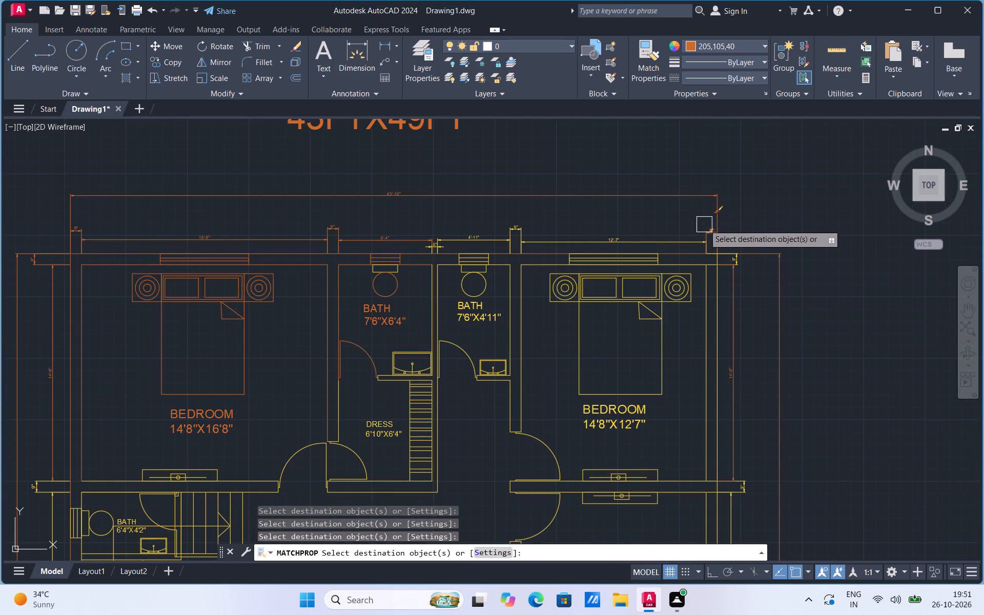
{"action": "left_click_drag", "start_coordinate": [704, 224], "coordinate": [705, 227]}
{"action": "left_click_drag", "start_coordinate": [705, 227], "coordinate": [671, 237]}
{"action": "left_click_drag", "start_coordinate": [671, 237], "coordinate": [525, 228]}
{"action": "left_click_drag", "start_coordinate": [516, 225], "coordinate": [477, 232]}
{"action": "left_click_drag", "start_coordinate": [477, 232], "coordinate": [453, 244]}
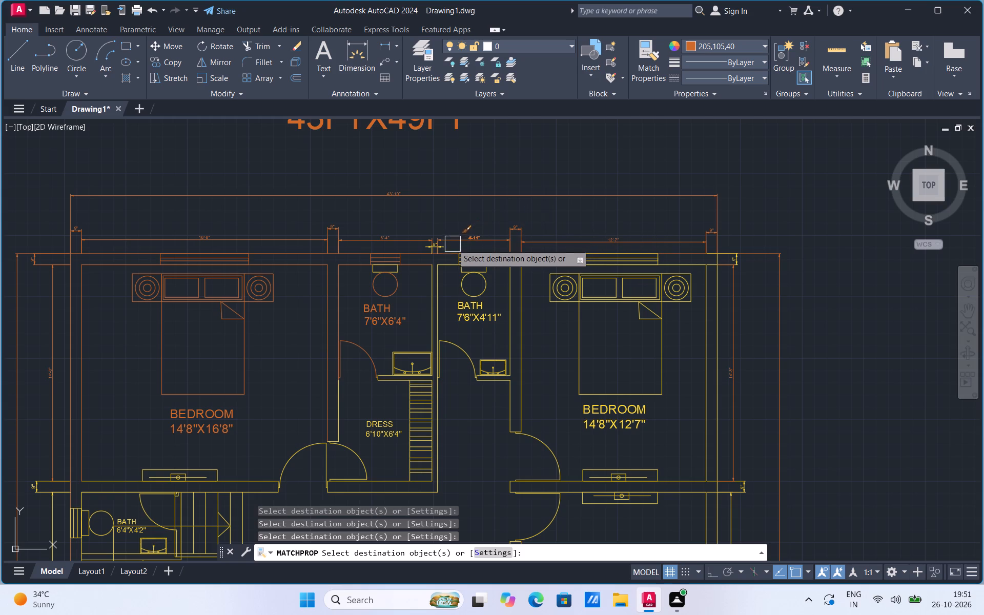
{"action": "left_click_drag", "start_coordinate": [453, 244], "coordinate": [428, 243]}
{"action": "left_click", "coordinate": [428, 240]}
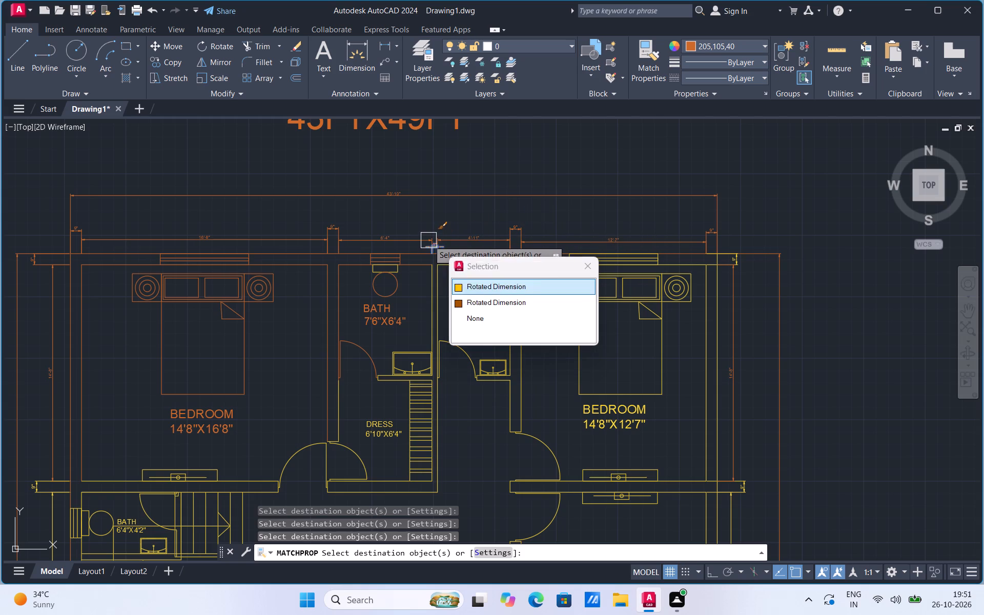
{"action": "left_click", "coordinate": [400, 263]}
{"action": "scroll", "coordinate": [400, 263], "scroll_direction": "down", "scroll_amount": 1}
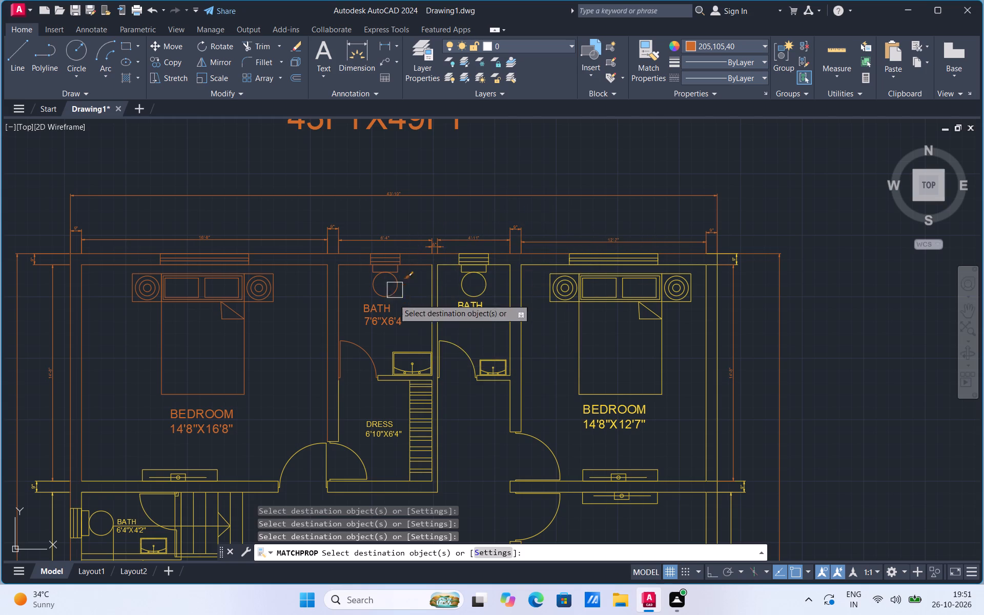
Match the orange properties onto the 7'6"X6'4" bath's washbasin and the Dress room's wall line, door and label.
{"action": "left_click_drag", "start_coordinate": [402, 354], "coordinate": [339, 404]}
{"action": "left_click_drag", "start_coordinate": [339, 404], "coordinate": [345, 494]}
{"action": "left_click_drag", "start_coordinate": [353, 464], "coordinate": [366, 428]}
{"action": "left_click", "coordinate": [366, 428]}
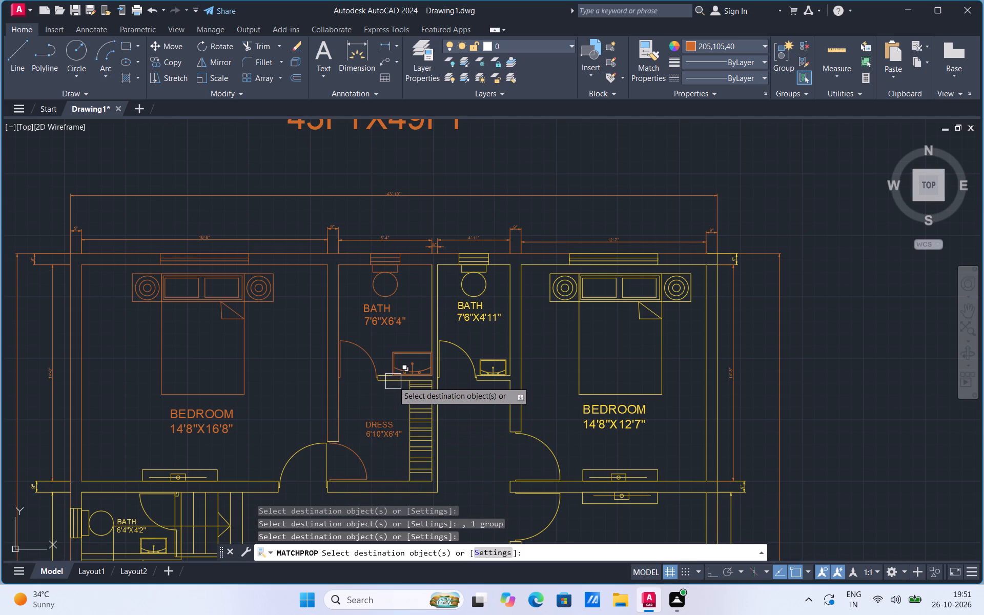
{"action": "left_click_drag", "start_coordinate": [386, 385], "coordinate": [473, 307]}
Match the orange properties onto the 7'6"X4'11" bath's label, toilet, window and surrounding wall lines.
{"action": "left_click_drag", "start_coordinate": [473, 307], "coordinate": [472, 305]}
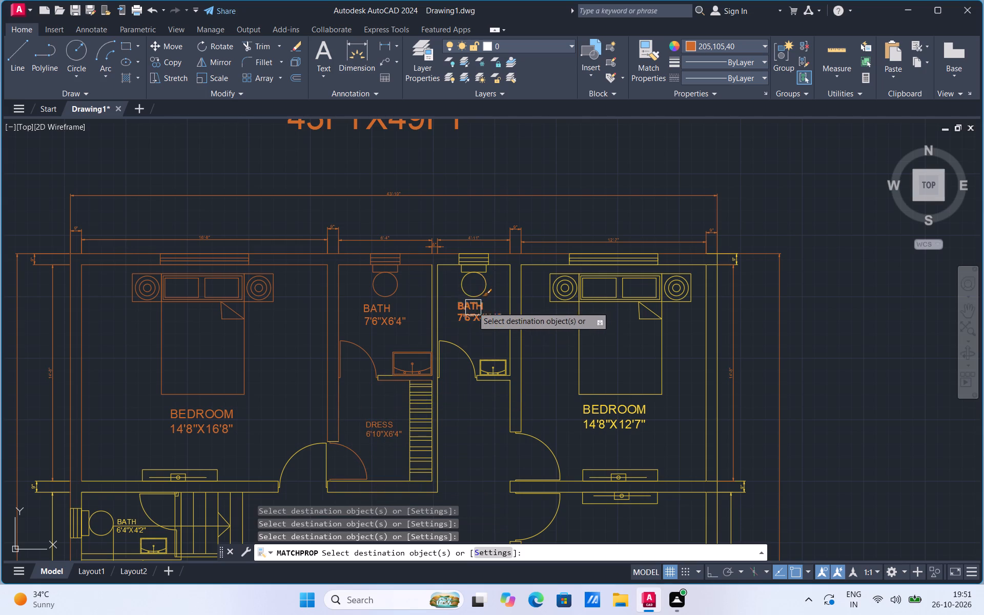
{"action": "left_click_drag", "start_coordinate": [472, 305], "coordinate": [466, 288]}
{"action": "left_click", "coordinate": [466, 288]}
{"action": "left_click_drag", "start_coordinate": [487, 289], "coordinate": [503, 268]}
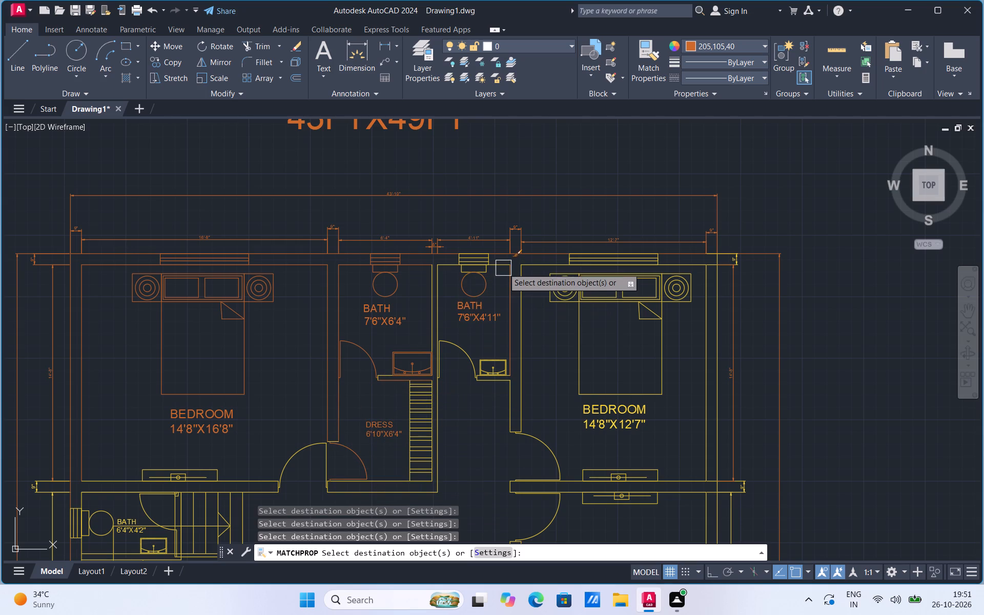
{"action": "left_click_drag", "start_coordinate": [503, 268], "coordinate": [503, 268]}
{"action": "left_click_drag", "start_coordinate": [497, 266], "coordinate": [482, 260]}
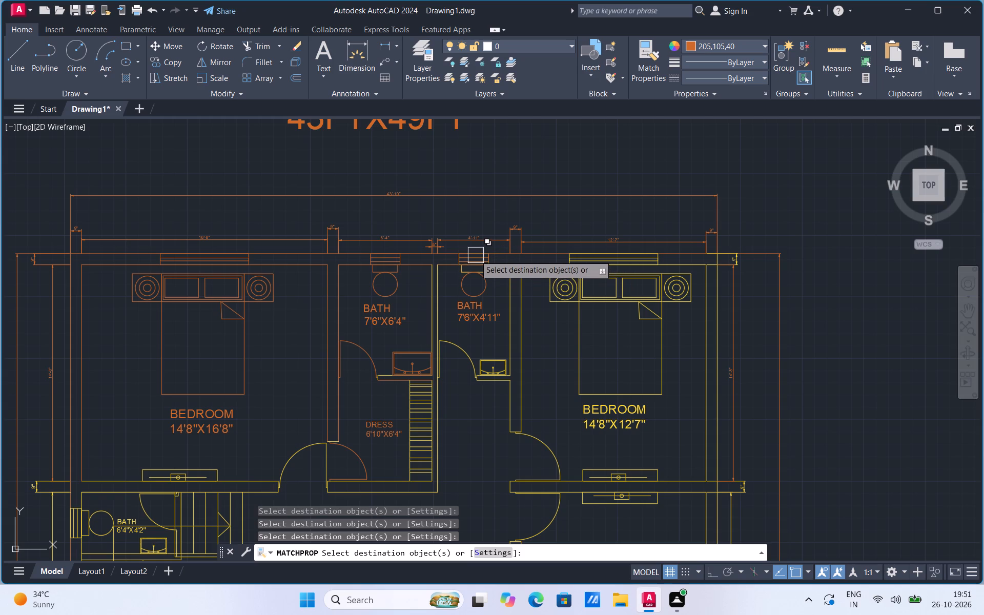
{"action": "left_click_drag", "start_coordinate": [475, 255], "coordinate": [441, 291]}
{"action": "left_click_drag", "start_coordinate": [441, 291], "coordinate": [427, 294]}
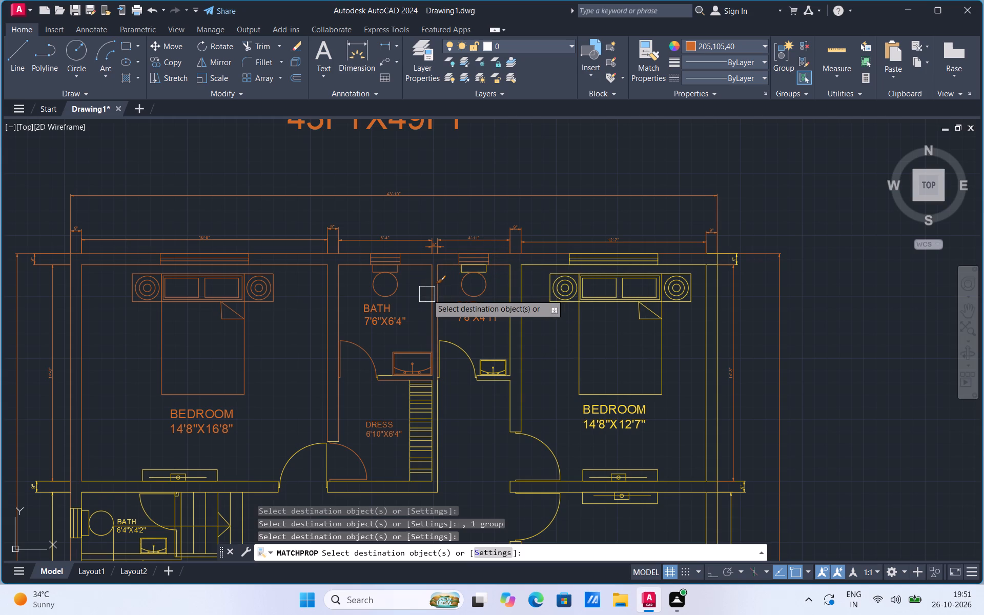
{"action": "left_click_drag", "start_coordinate": [427, 294], "coordinate": [460, 274]}
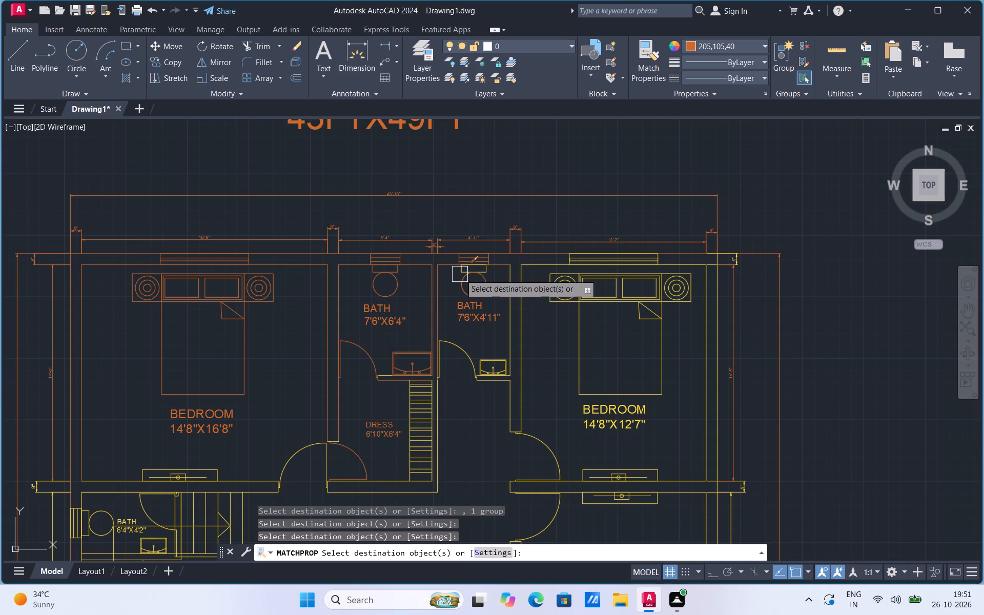
{"action": "left_click_drag", "start_coordinate": [460, 274], "coordinate": [473, 260]}
{"action": "left_click", "coordinate": [473, 260]}
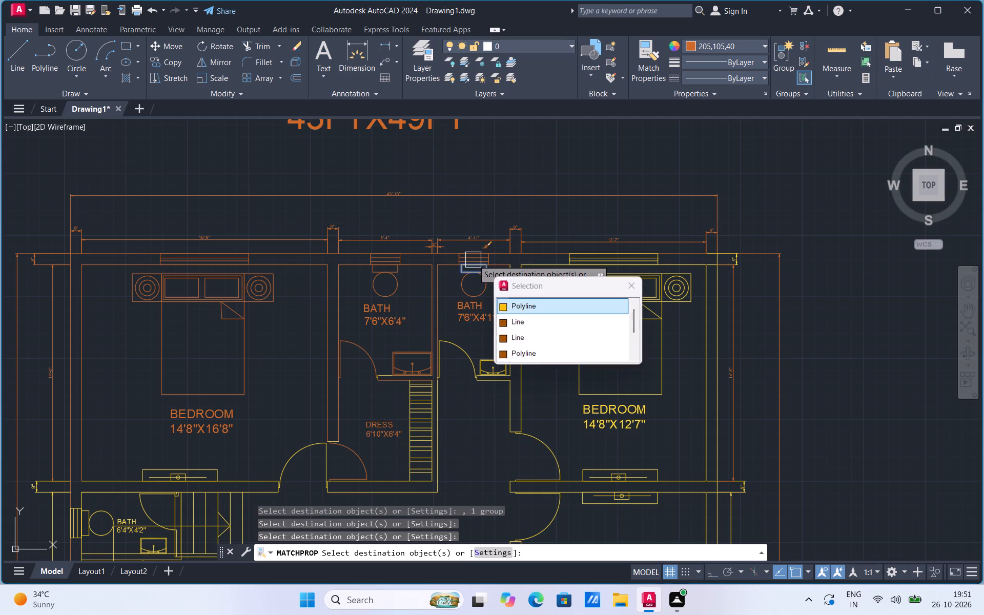
Match the orange properties onto the 14'8"X12'7" bedroom's window and adjoining wall lines, and the 7'6"X4'11" bath's washbasin and door.
{"action": "left_click_drag", "start_coordinate": [567, 254], "coordinate": [540, 264]}
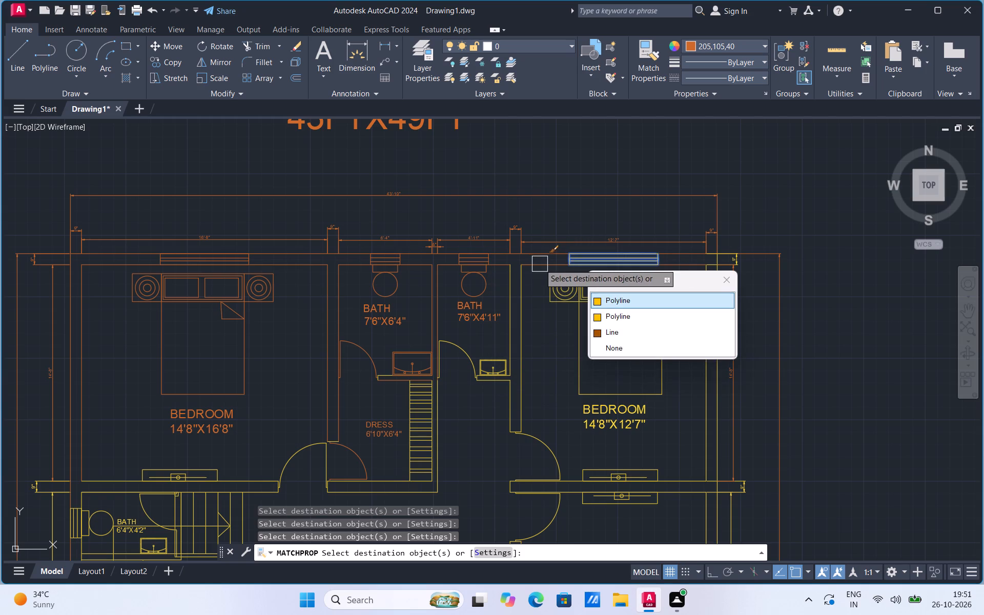
{"action": "left_click_drag", "start_coordinate": [540, 264], "coordinate": [524, 285]}
{"action": "left_click_drag", "start_coordinate": [524, 285], "coordinate": [509, 307]}
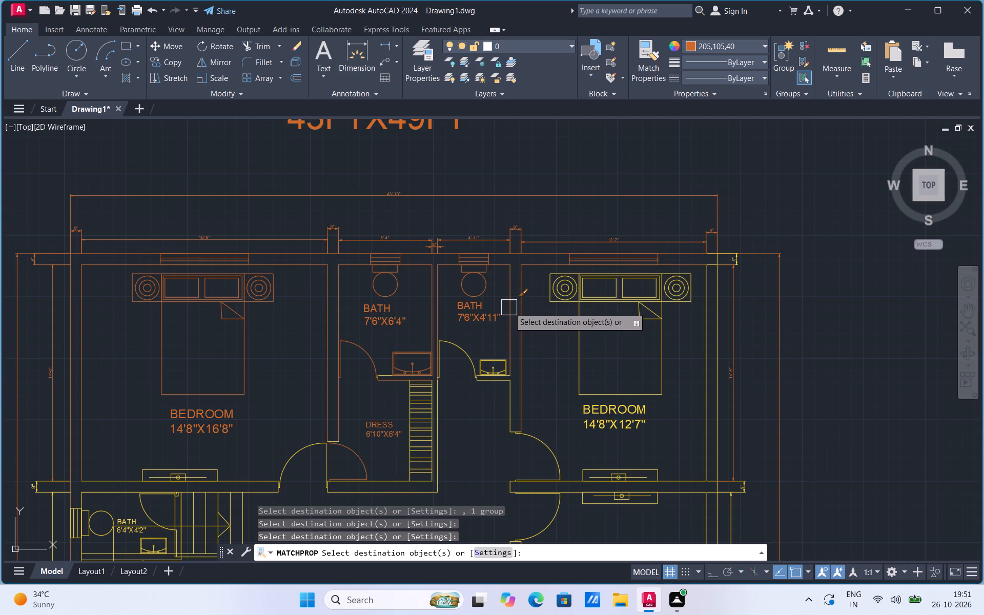
{"action": "left_click_drag", "start_coordinate": [509, 307], "coordinate": [483, 365]}
{"action": "left_click_drag", "start_coordinate": [483, 365], "coordinate": [465, 361]}
{"action": "left_click_drag", "start_coordinate": [465, 361], "coordinate": [532, 333]}
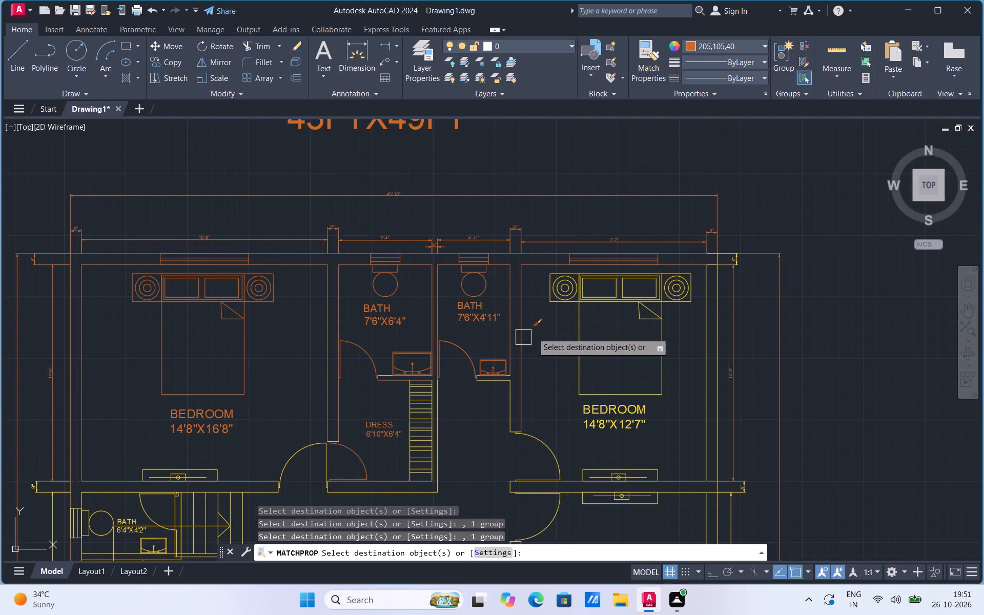
Match the orange properties onto the 14'8"X12'7" bedroom's bed set, outer wall lines, corner 9" dimension and label.
{"action": "left_click_drag", "start_coordinate": [532, 333], "coordinate": [568, 302]}
{"action": "left_click_drag", "start_coordinate": [568, 302], "coordinate": [700, 284]}
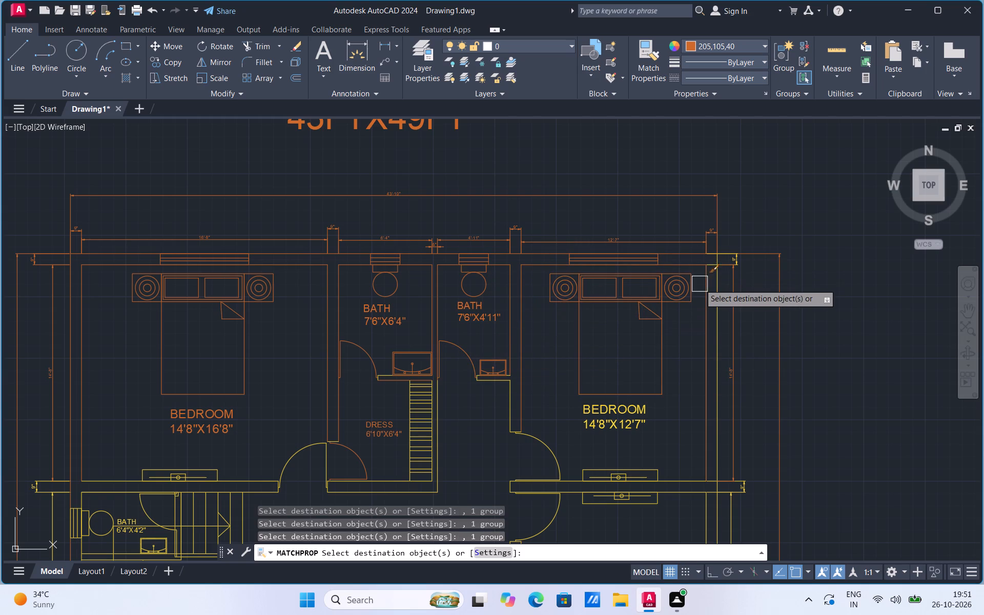
{"action": "left_click_drag", "start_coordinate": [700, 284], "coordinate": [715, 283]}
{"action": "left_click_drag", "start_coordinate": [715, 283], "coordinate": [740, 256]}
{"action": "left_click", "coordinate": [740, 256]}
{"action": "left_click_drag", "start_coordinate": [631, 411], "coordinate": [520, 415]}
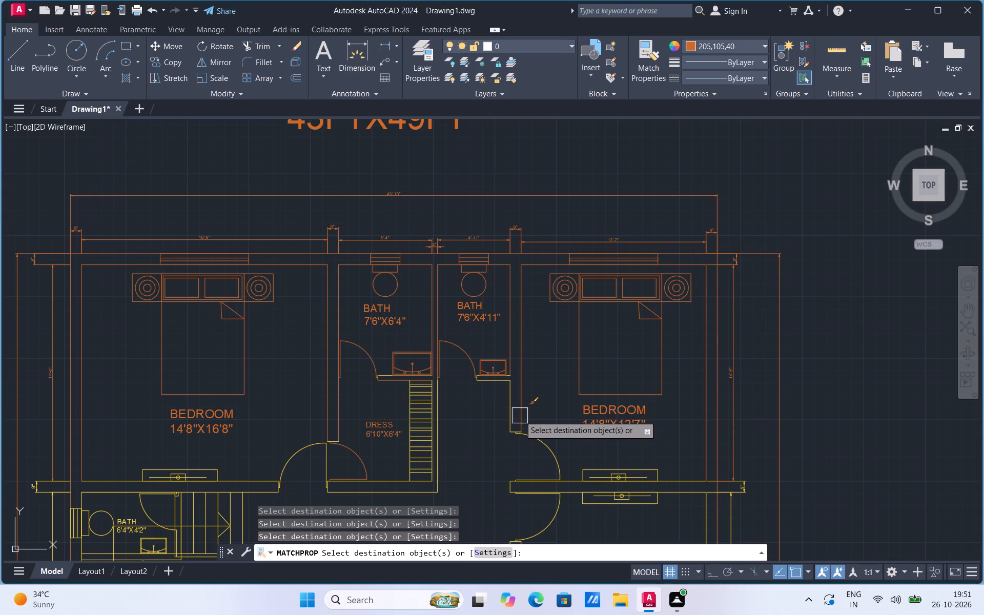
Match the orange properties onto the wall lines below the 7'6"X4'11" bath, the Dress side wall, and the 14'8"X12'7" bedroom's door and door-side wall end.
{"action": "left_click_drag", "start_coordinate": [520, 415], "coordinate": [510, 408]}
{"action": "left_click_drag", "start_coordinate": [510, 408], "coordinate": [491, 387]}
{"action": "left_click", "coordinate": [491, 387]}
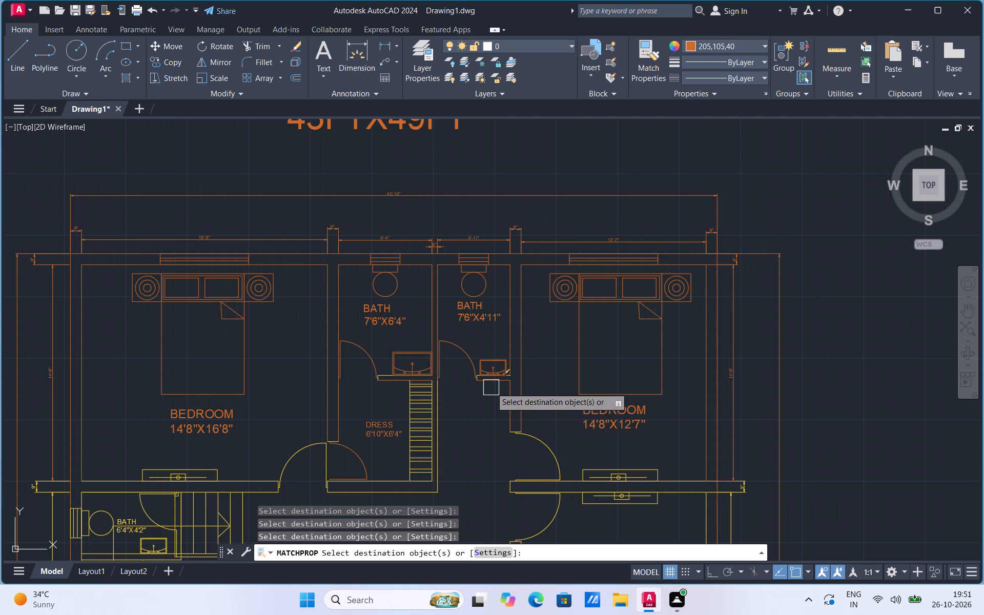
{"action": "left_click_drag", "start_coordinate": [444, 404], "coordinate": [384, 370]}
{"action": "scroll", "coordinate": [384, 370], "scroll_direction": "down", "scroll_amount": 2}
{"action": "scroll", "coordinate": [401, 433], "scroll_direction": "up", "scroll_amount": 3}
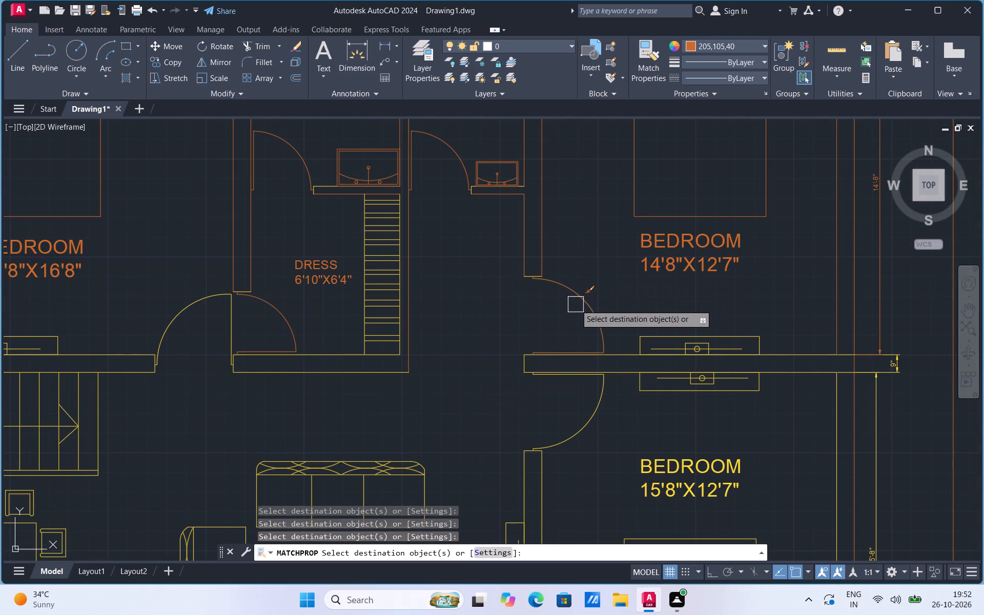
{"action": "left_click_drag", "start_coordinate": [575, 304], "coordinate": [521, 279]}
{"action": "left_click_drag", "start_coordinate": [521, 279], "coordinate": [506, 179]}
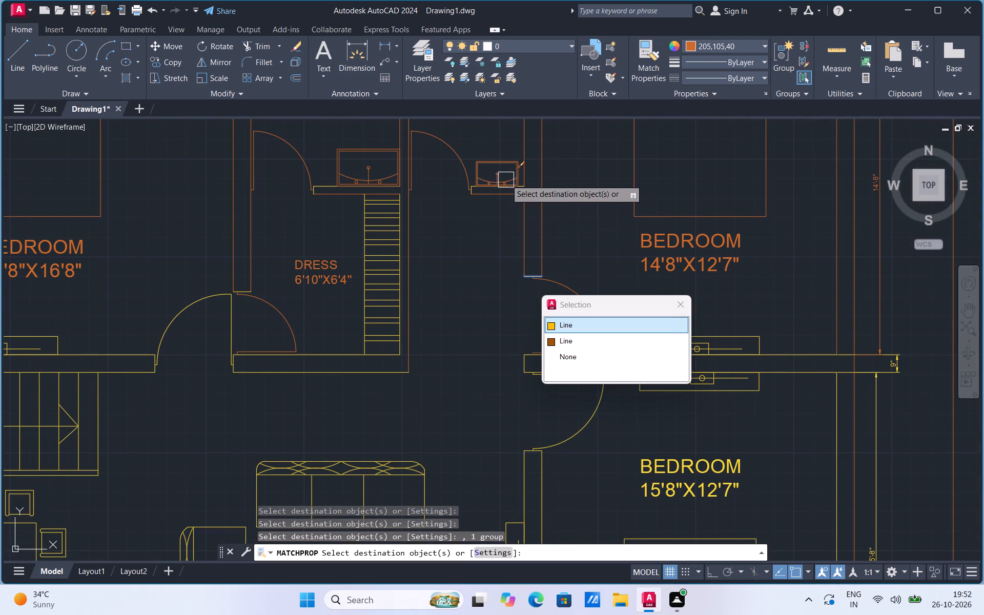
{"action": "left_click_drag", "start_coordinate": [506, 179], "coordinate": [422, 191]}
Match the orange properties onto the Dress room's lower wall lines and wall ends, the 14'8"X16'8" bedroom's door and the bath partition ends.
{"action": "left_click_drag", "start_coordinate": [326, 182], "coordinate": [315, 183]}
{"action": "left_click_drag", "start_coordinate": [315, 183], "coordinate": [315, 352]}
{"action": "left_click_drag", "start_coordinate": [315, 352], "coordinate": [304, 389]}
{"action": "left_click_drag", "start_coordinate": [310, 373], "coordinate": [244, 285]}
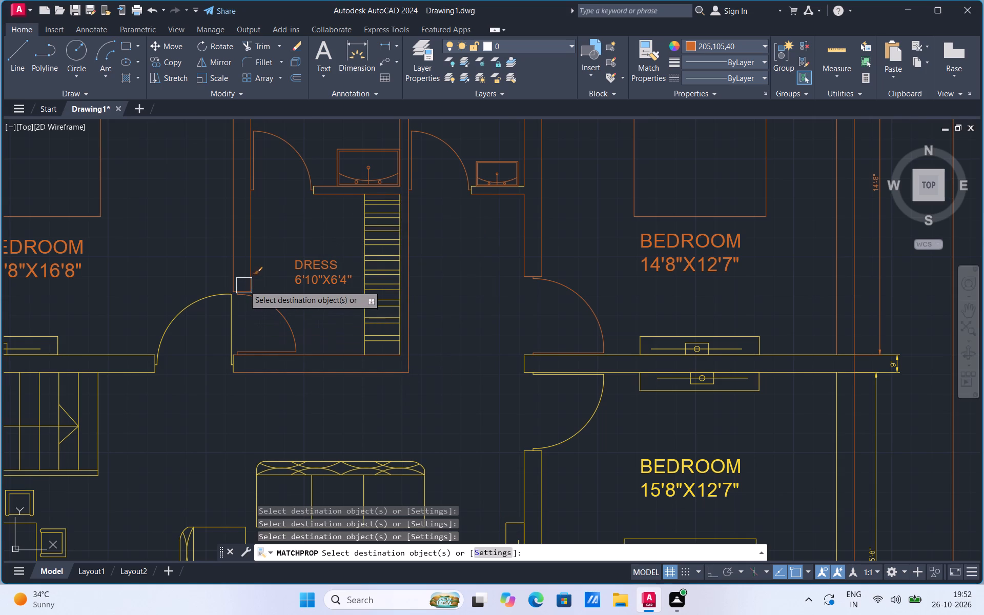
{"action": "left_click_drag", "start_coordinate": [244, 285], "coordinate": [245, 285]}
{"action": "left_click_drag", "start_coordinate": [245, 285], "coordinate": [230, 303]}
{"action": "left_click", "coordinate": [230, 303]}
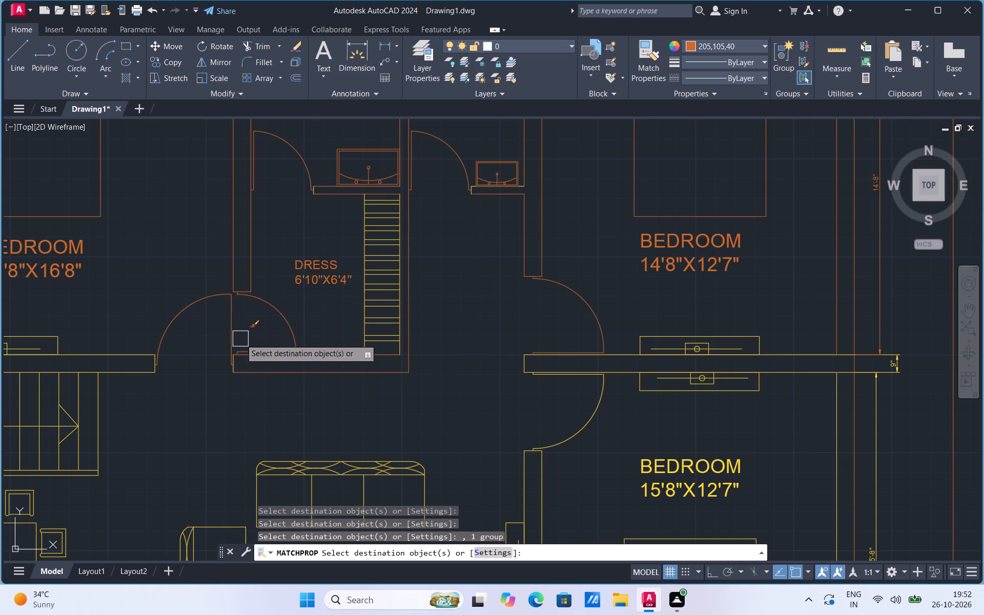
{"action": "left_click", "coordinate": [237, 353]}
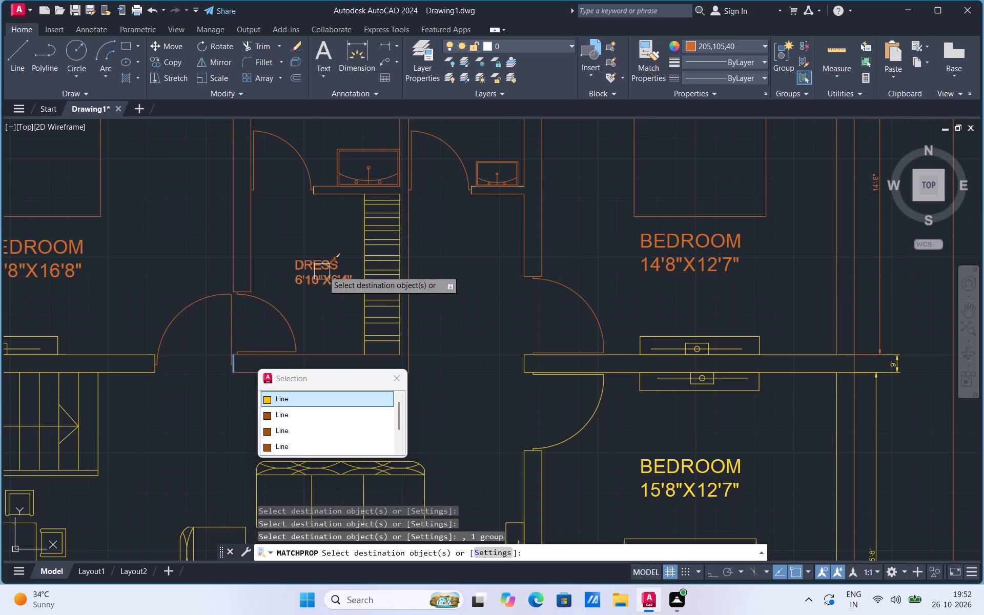
{"action": "left_click_drag", "start_coordinate": [317, 179], "coordinate": [480, 180]}
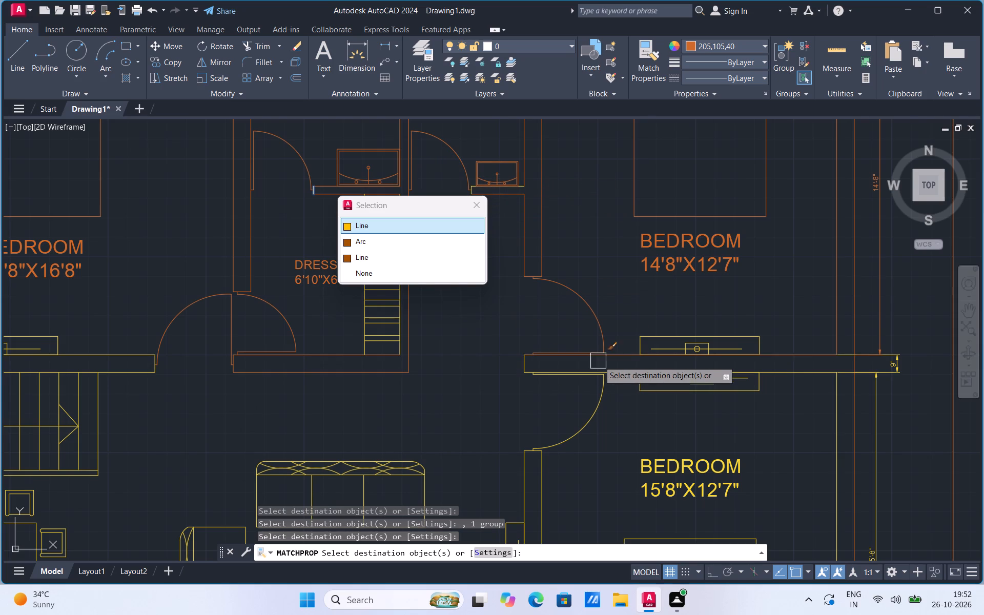
Match the orange properties onto the wall lines between the two right-hand bedrooms, the 15'8"X12'7" bedroom's door, and the 7'6"X4'11" bath's partition end.
{"action": "left_click_drag", "start_coordinate": [620, 360], "coordinate": [620, 373]}
{"action": "left_click_drag", "start_coordinate": [620, 373], "coordinate": [603, 400]}
{"action": "left_click_drag", "start_coordinate": [603, 400], "coordinate": [518, 359]}
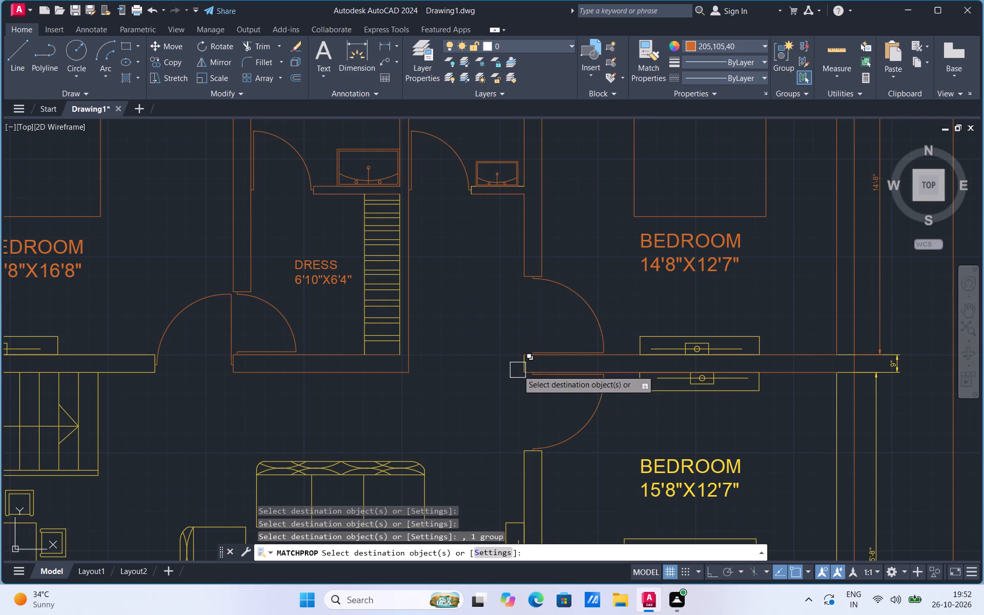
{"action": "left_click", "coordinate": [518, 370]}
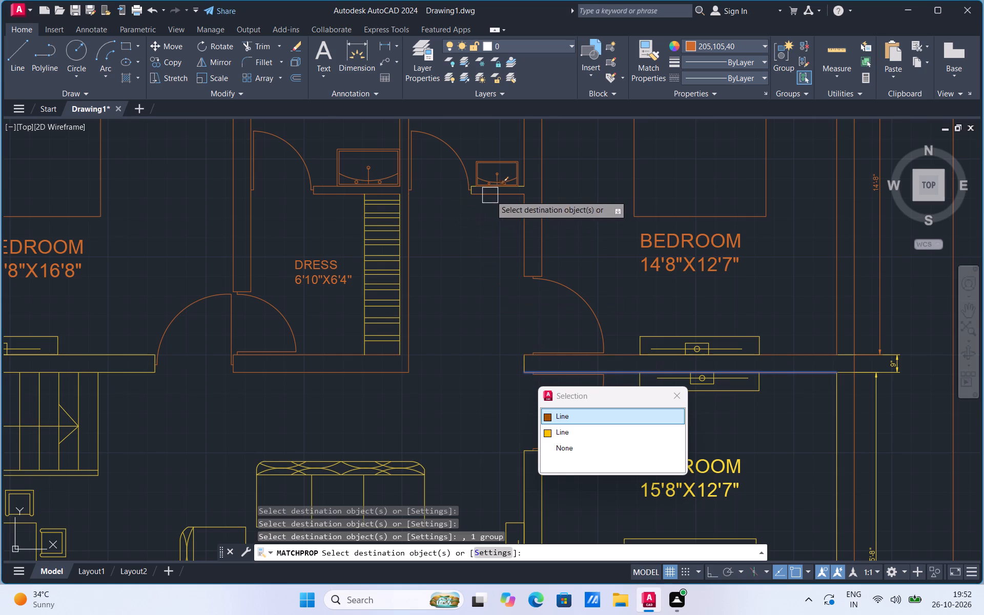
{"action": "scroll", "coordinate": [501, 163], "scroll_direction": "up", "scroll_amount": 3}
{"action": "scroll", "coordinate": [544, 193], "scroll_direction": "up", "scroll_amount": 1}
{"action": "left_click", "coordinate": [560, 236]}
{"action": "left_click", "coordinate": [360, 250]}
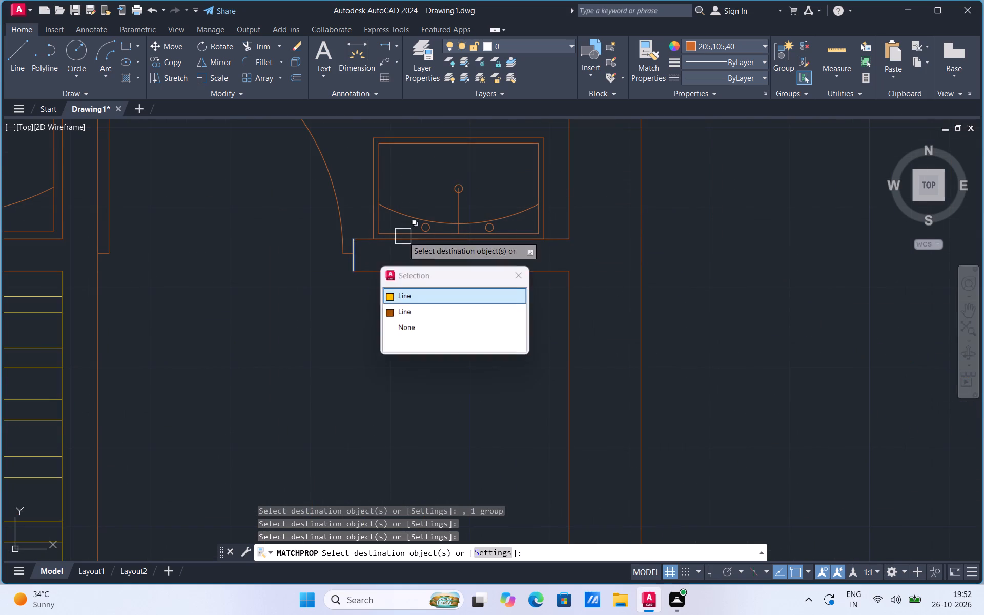
Match the orange properties onto the Dress room wardrobe's two side lines and its upper cross lines.
{"action": "scroll", "coordinate": [449, 233], "scroll_direction": "down", "scroll_amount": 3}
{"action": "scroll", "coordinate": [560, 233], "scroll_direction": "down", "scroll_amount": 3}
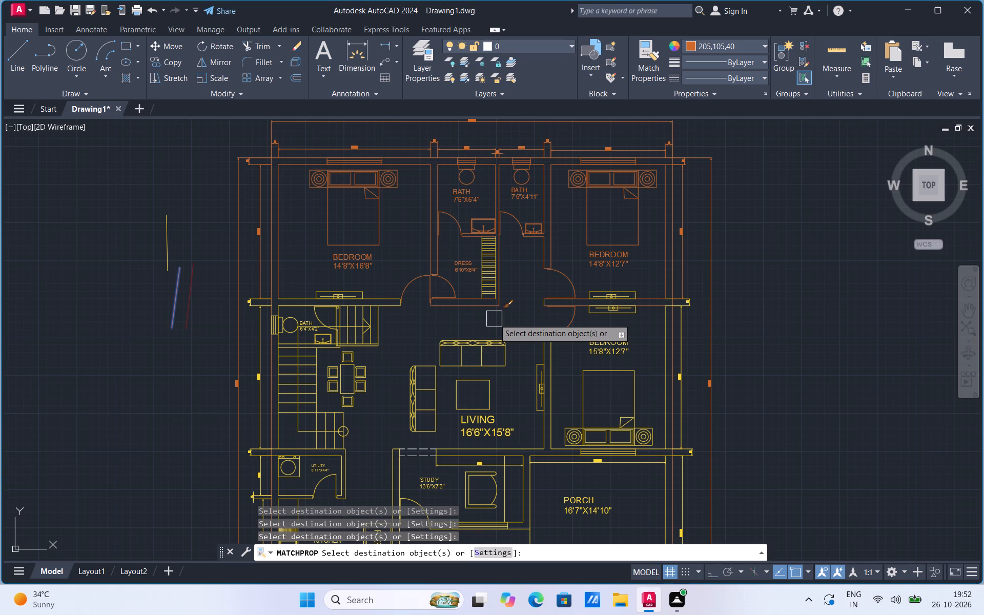
{"action": "scroll", "coordinate": [519, 240], "scroll_direction": "up", "scroll_amount": 3}
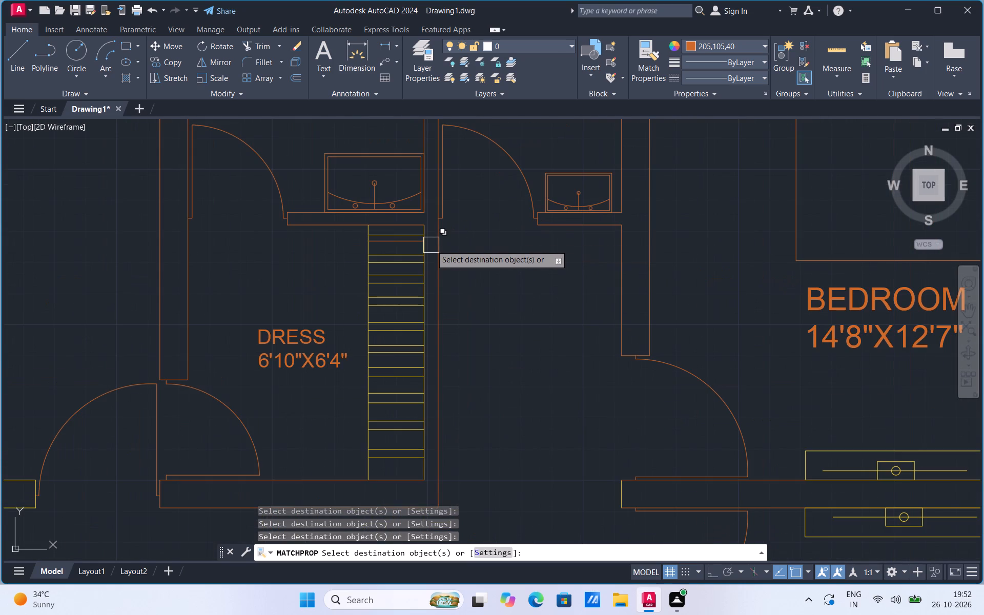
{"action": "scroll", "coordinate": [368, 351], "scroll_direction": "up", "scroll_amount": 1}
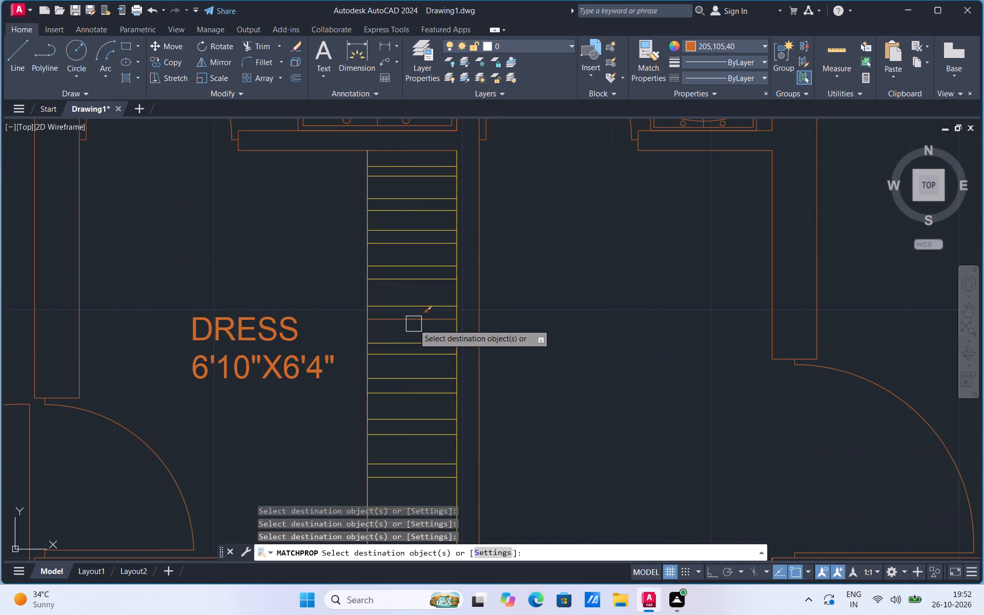
{"action": "left_click_drag", "start_coordinate": [365, 290], "coordinate": [382, 293]}
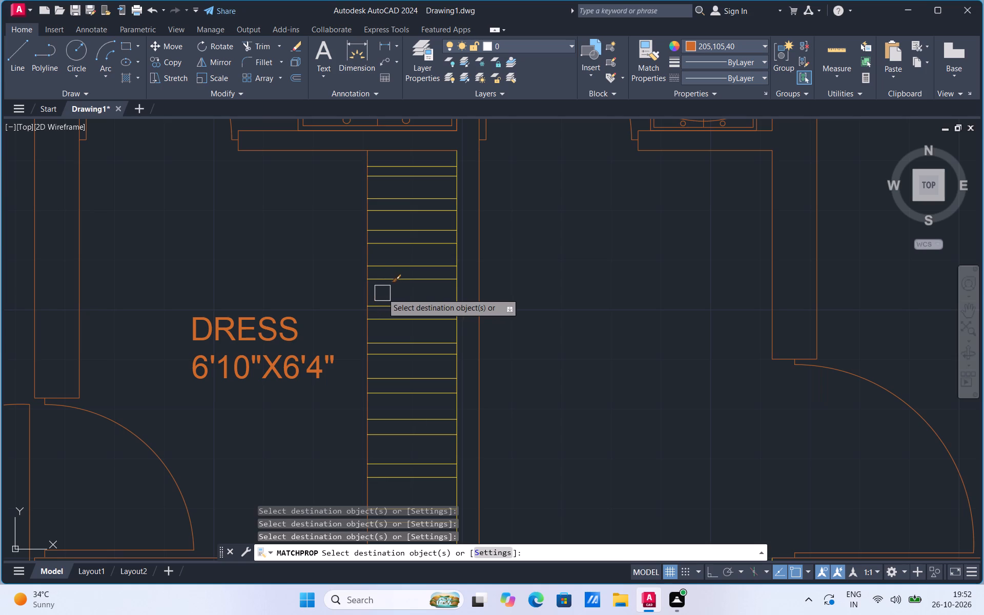
{"action": "left_click_drag", "start_coordinate": [382, 293], "coordinate": [389, 302]}
{"action": "left_click_drag", "start_coordinate": [389, 302], "coordinate": [406, 277]}
{"action": "left_click_drag", "start_coordinate": [406, 277], "coordinate": [408, 265]}
{"action": "left_click_drag", "start_coordinate": [408, 265], "coordinate": [413, 245]}
{"action": "left_click_drag", "start_coordinate": [413, 245], "coordinate": [416, 225]}
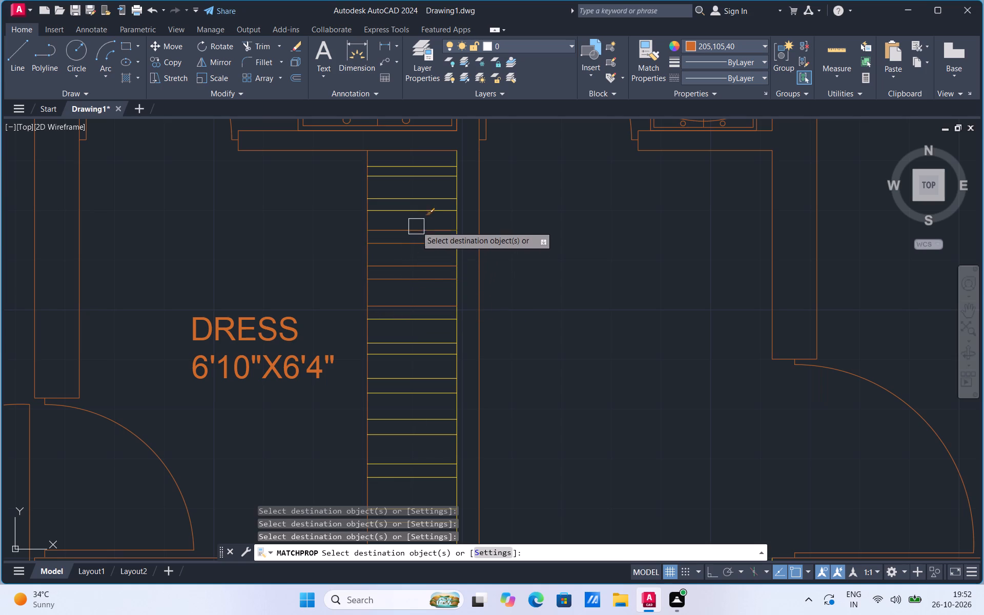
{"action": "left_click_drag", "start_coordinate": [416, 225], "coordinate": [417, 224]}
{"action": "left_click_drag", "start_coordinate": [417, 224], "coordinate": [418, 215]}
{"action": "left_click_drag", "start_coordinate": [418, 215], "coordinate": [419, 194]}
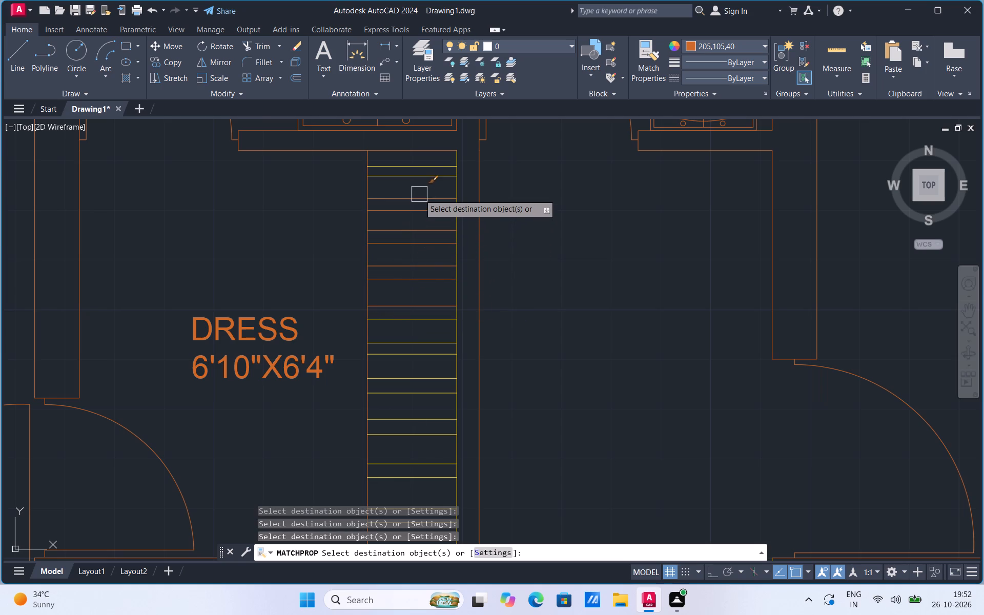
{"action": "left_click_drag", "start_coordinate": [419, 194], "coordinate": [419, 177]}
{"action": "left_click_drag", "start_coordinate": [419, 177], "coordinate": [422, 161]}
{"action": "left_click_drag", "start_coordinate": [422, 161], "coordinate": [458, 225]}
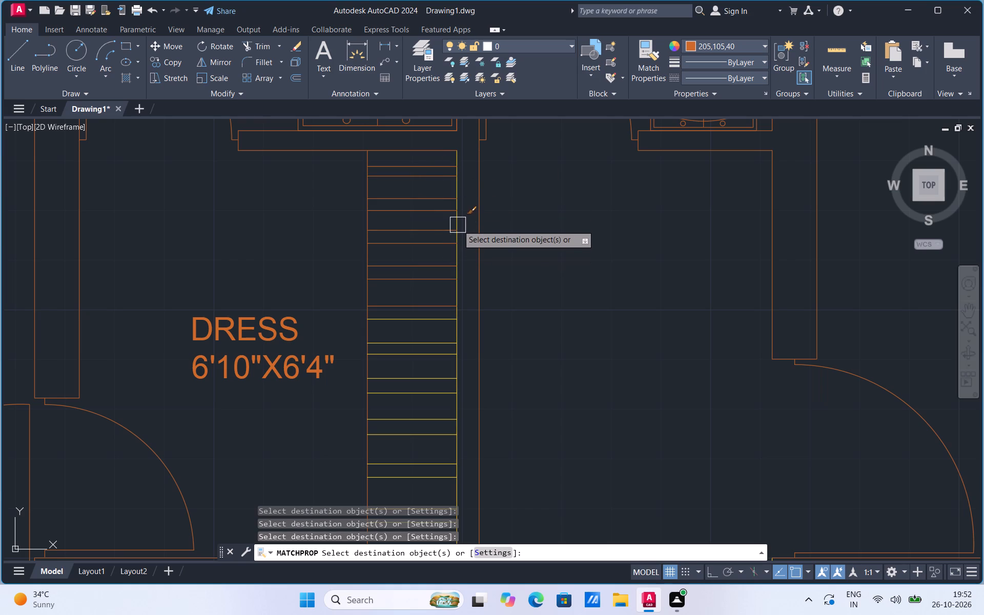
{"action": "left_click_drag", "start_coordinate": [458, 225], "coordinate": [461, 218]}
{"action": "left_click", "coordinate": [461, 218]}
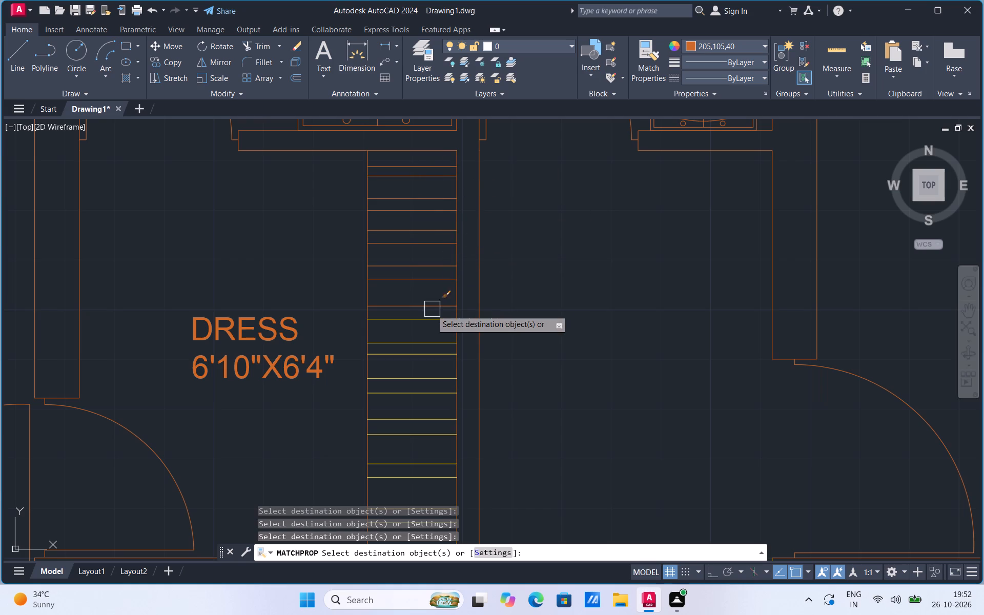
Match the orange properties onto the remaining lower cross lines of the Dress room wardrobe.
{"action": "left_click_drag", "start_coordinate": [428, 317], "coordinate": [425, 337]}
{"action": "left_click_drag", "start_coordinate": [425, 337], "coordinate": [421, 347]}
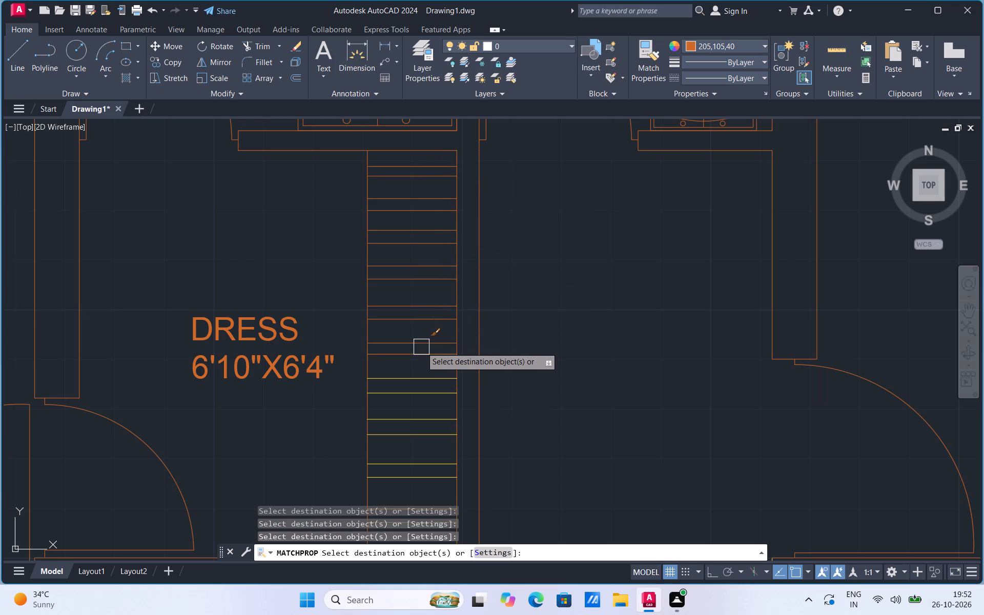
{"action": "left_click_drag", "start_coordinate": [421, 347], "coordinate": [421, 347]}
{"action": "left_click", "coordinate": [421, 347]}
{"action": "left_click_drag", "start_coordinate": [410, 381], "coordinate": [399, 398]}
{"action": "left_click_drag", "start_coordinate": [399, 398], "coordinate": [398, 414]}
{"action": "left_click_drag", "start_coordinate": [398, 414], "coordinate": [394, 427]}
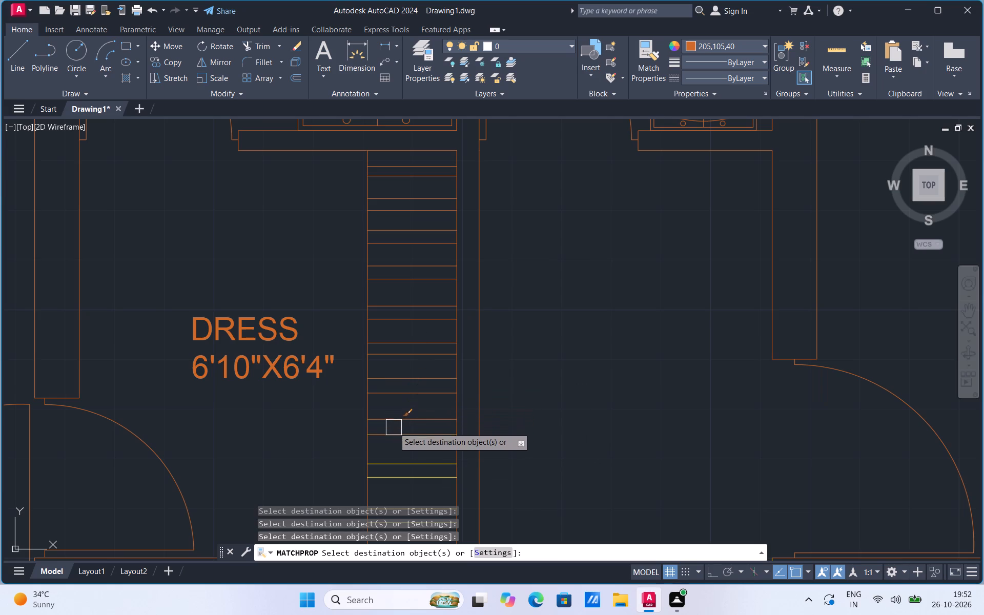
{"action": "left_click_drag", "start_coordinate": [394, 427], "coordinate": [393, 429]}
{"action": "left_click", "coordinate": [393, 429]}
{"action": "left_click", "coordinate": [393, 456]}
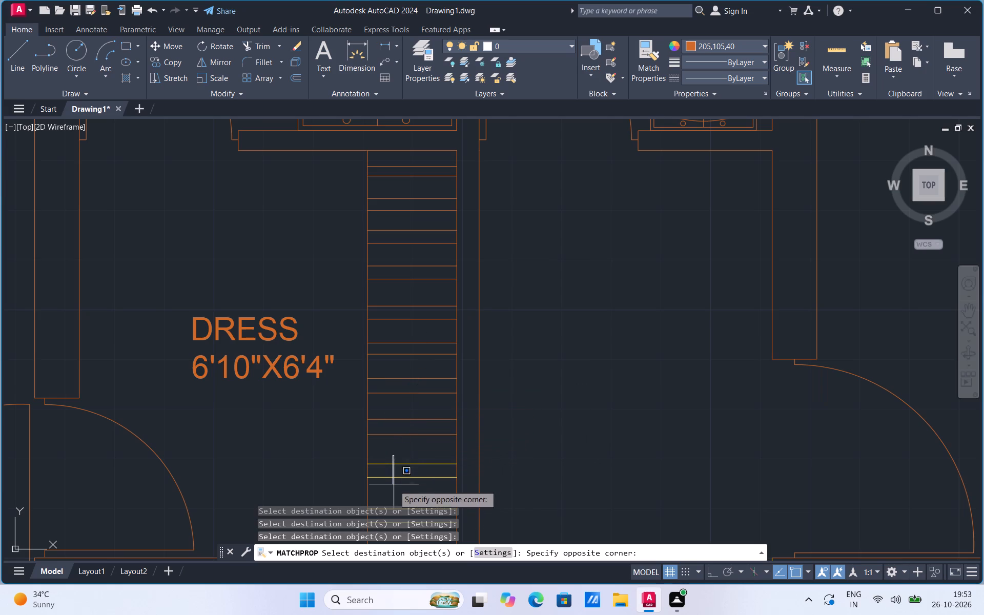
{"action": "left_click", "coordinate": [394, 490]}
{"action": "left_click", "coordinate": [400, 479]}
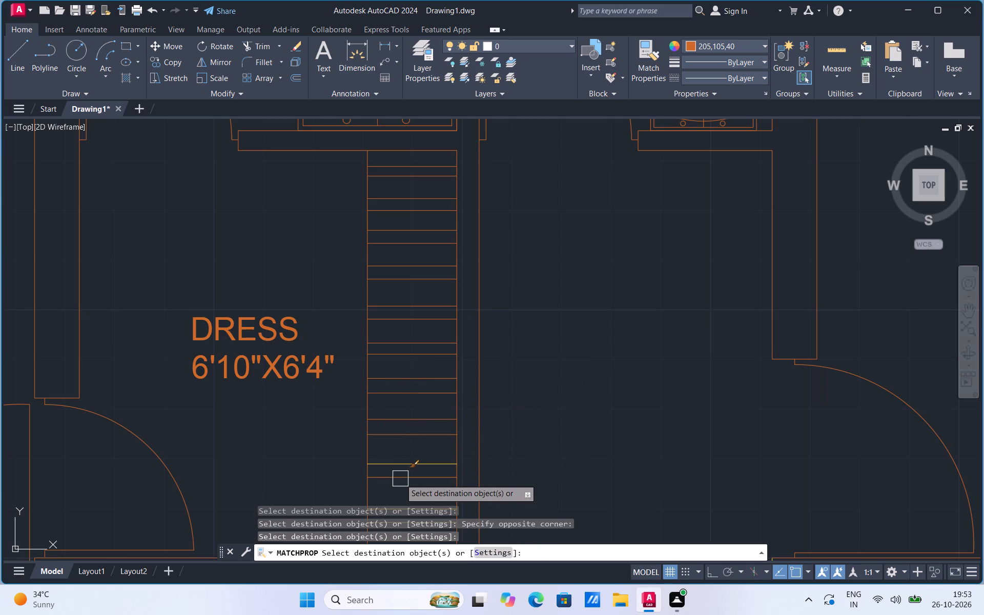
{"action": "left_click", "coordinate": [406, 465]}
{"action": "scroll", "coordinate": [435, 422], "scroll_direction": "down", "scroll_amount": 2}
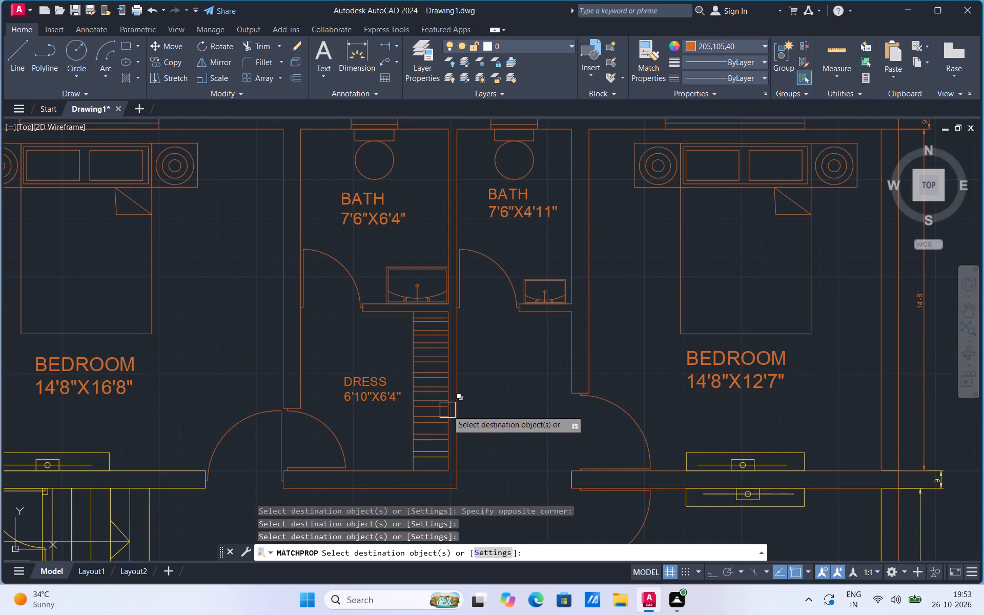
{"action": "scroll", "coordinate": [423, 435], "scroll_direction": "up", "scroll_amount": 1}
{"action": "left_click", "coordinate": [424, 456]}
{"action": "left_click", "coordinate": [423, 475]}
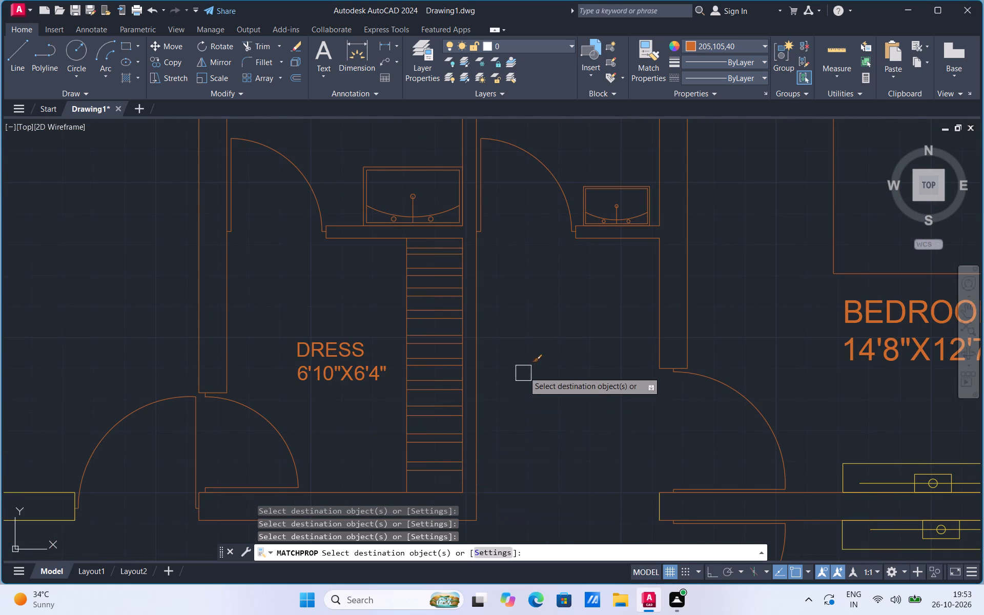
Match the orange properties onto the 14'8"X16'8" bedroom's TV unit and lower wall line, plus the adjacent outer 9" and vertical dimensions.
{"action": "scroll", "coordinate": [524, 372], "scroll_direction": "down", "scroll_amount": 2}
{"action": "left_click", "coordinate": [266, 403]}
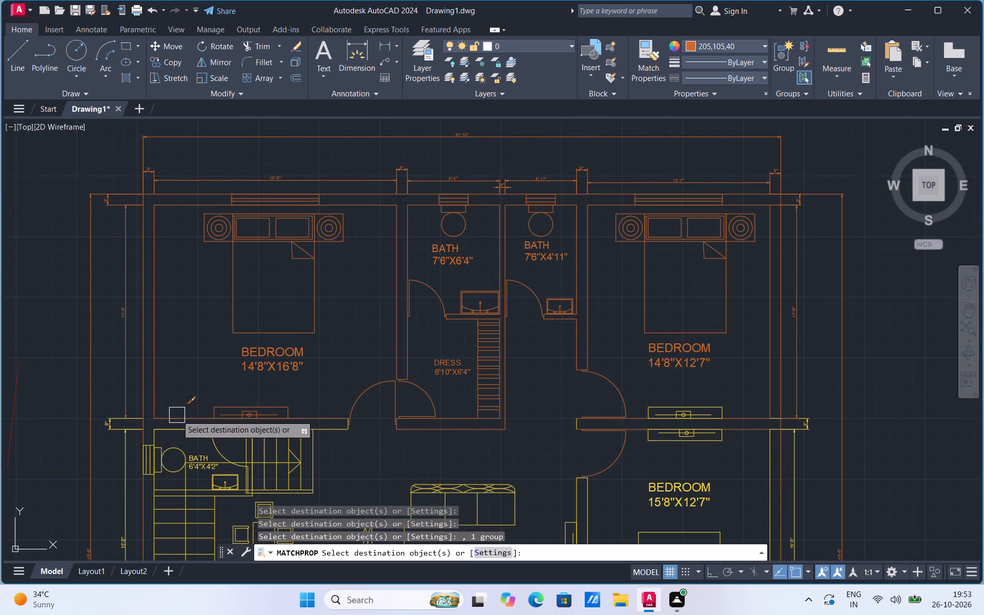
{"action": "left_click", "coordinate": [177, 415]}
{"action": "left_click", "coordinate": [109, 414]}
{"action": "left_click", "coordinate": [120, 448]}
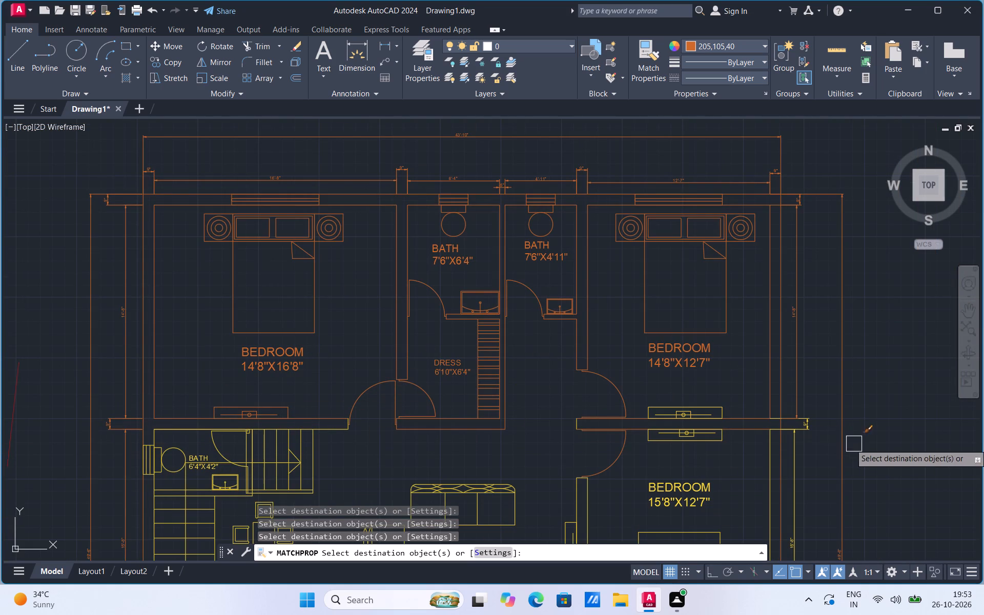
Match the orange properties onto the 15'8"X12'7" bedroom's outer dimensions and wall line, both TV units on the shared wall, and that wall's end.
{"action": "left_click", "coordinate": [808, 429]}
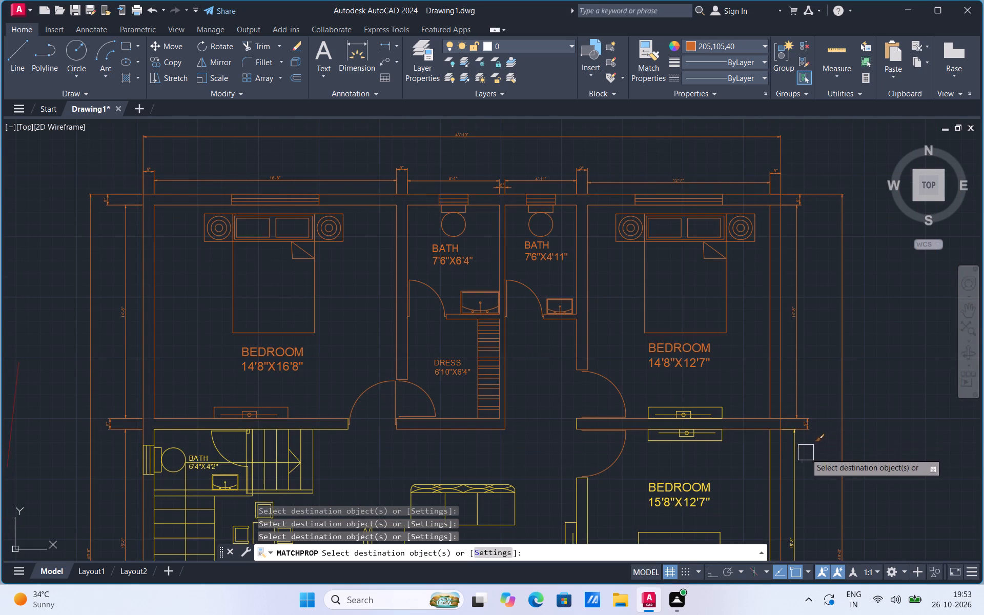
{"action": "left_click", "coordinate": [799, 465]}
{"action": "left_click", "coordinate": [767, 446]}
{"action": "left_click", "coordinate": [720, 406]}
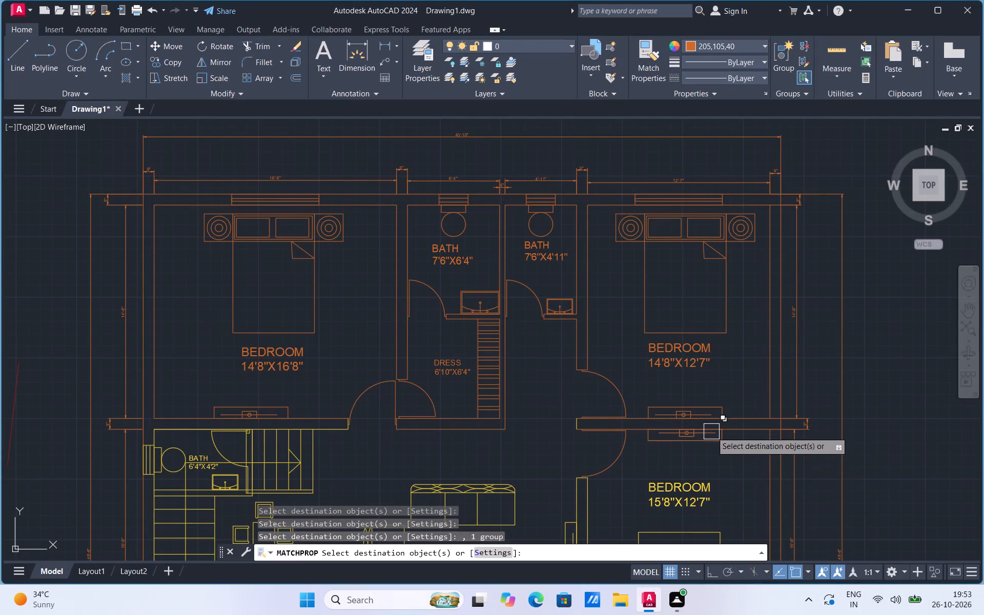
{"action": "left_click", "coordinate": [711, 432]}
{"action": "scroll", "coordinate": [577, 420], "scroll_direction": "up", "scroll_amount": 2}
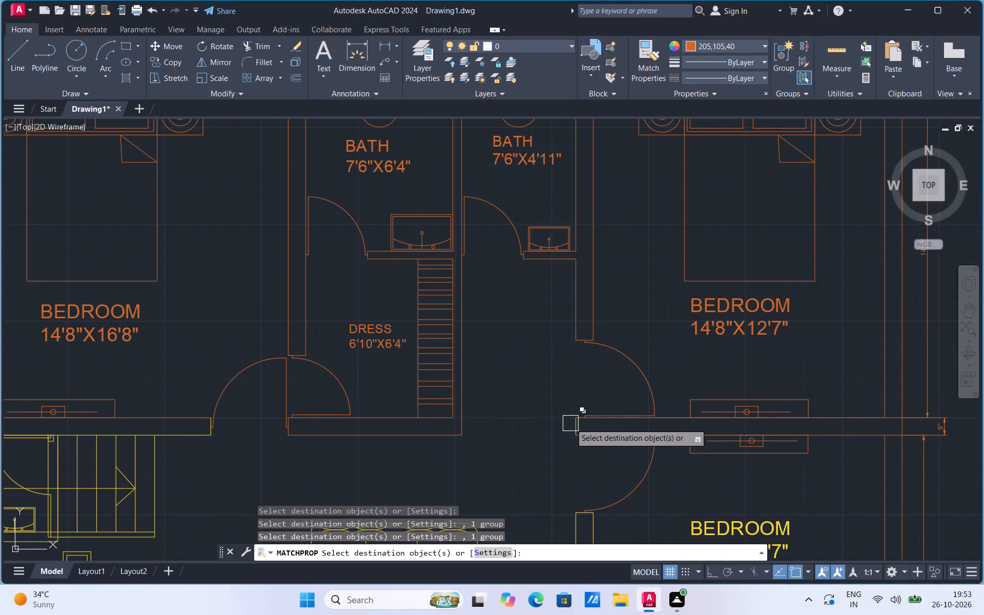
{"action": "scroll", "coordinate": [570, 423], "scroll_direction": "up", "scroll_amount": 2}
{"action": "left_click", "coordinate": [582, 435]}
Match the orange properties onto the outer dimensions beside the Kitchen and Utility: lower 9", 11'-6", 5", 4'-4" and upper 9".
{"action": "scroll", "coordinate": [596, 370], "scroll_direction": "down", "scroll_amount": 3}
{"action": "scroll", "coordinate": [549, 316], "scroll_direction": "down", "scroll_amount": 3}
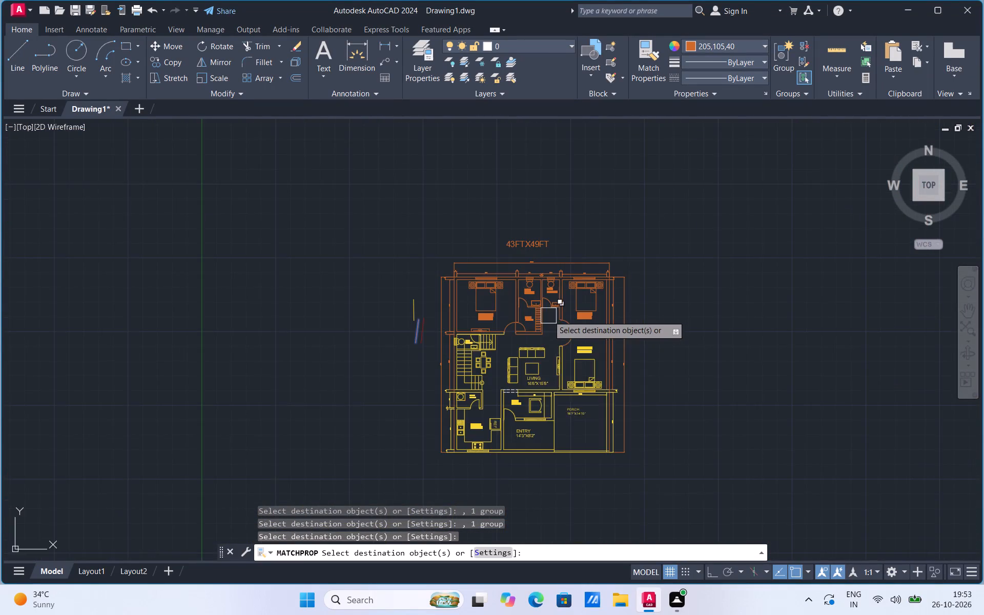
{"action": "scroll", "coordinate": [546, 411], "scroll_direction": "up", "scroll_amount": 2}
{"action": "scroll", "coordinate": [503, 351], "scroll_direction": "down", "scroll_amount": 1}
{"action": "scroll", "coordinate": [417, 439], "scroll_direction": "up", "scroll_amount": 3}
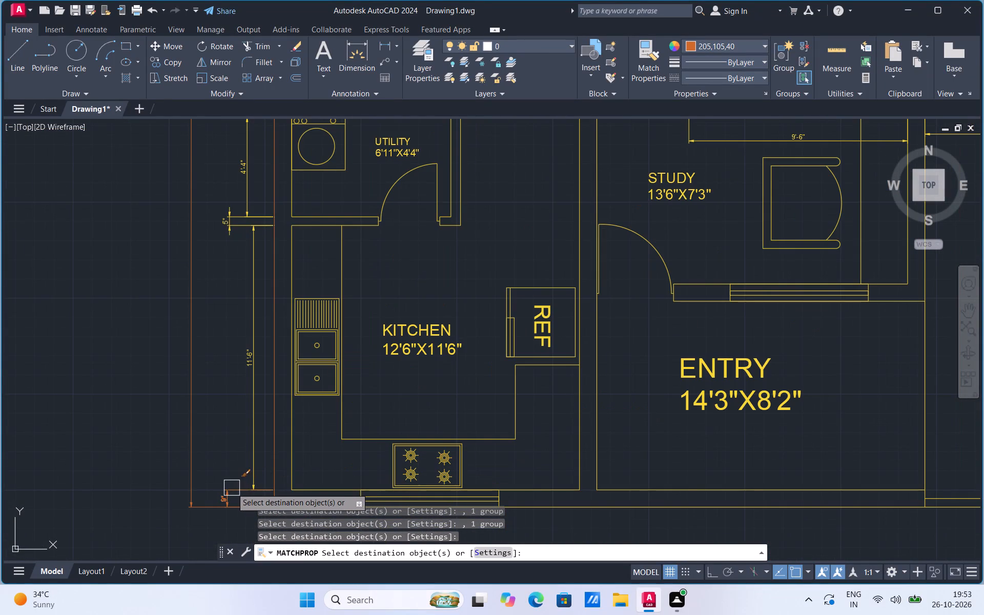
{"action": "left_click", "coordinate": [231, 488]}
{"action": "left_click", "coordinate": [253, 378]}
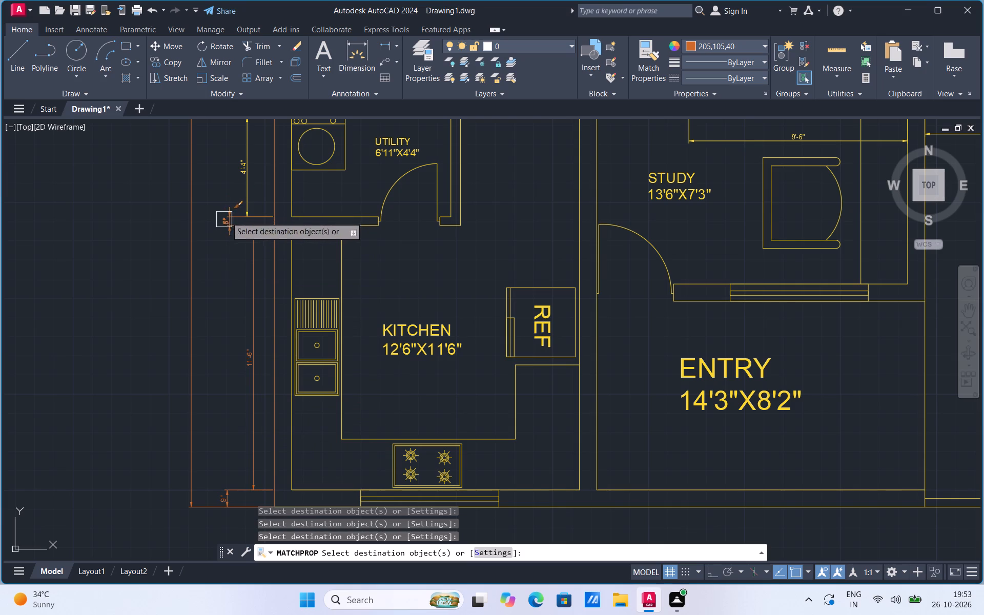
{"action": "left_click", "coordinate": [228, 214]}
{"action": "left_click", "coordinate": [246, 171]}
{"action": "scroll", "coordinate": [356, 393], "scroll_direction": "down", "scroll_amount": 1}
{"action": "scroll", "coordinate": [278, 211], "scroll_direction": "up", "scroll_amount": 1}
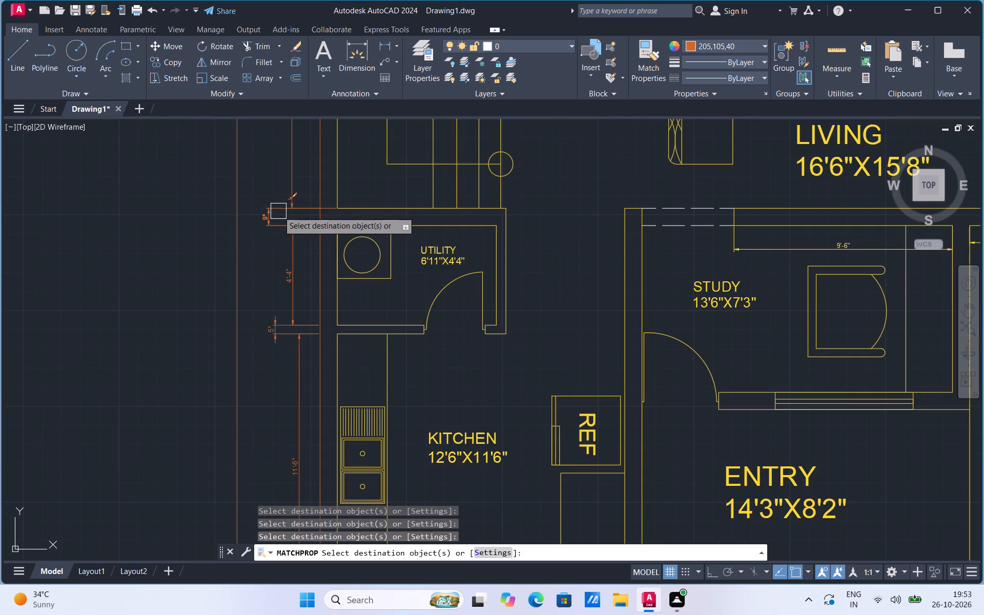
{"action": "left_click", "coordinate": [276, 212]}
Match the orange properties onto the Utility's washing machine, label, upper wall lines and outer-side wall line, including the wall line beside the stairs.
{"action": "left_click", "coordinate": [377, 207]}
{"action": "left_click_drag", "start_coordinate": [339, 174], "coordinate": [339, 178]}
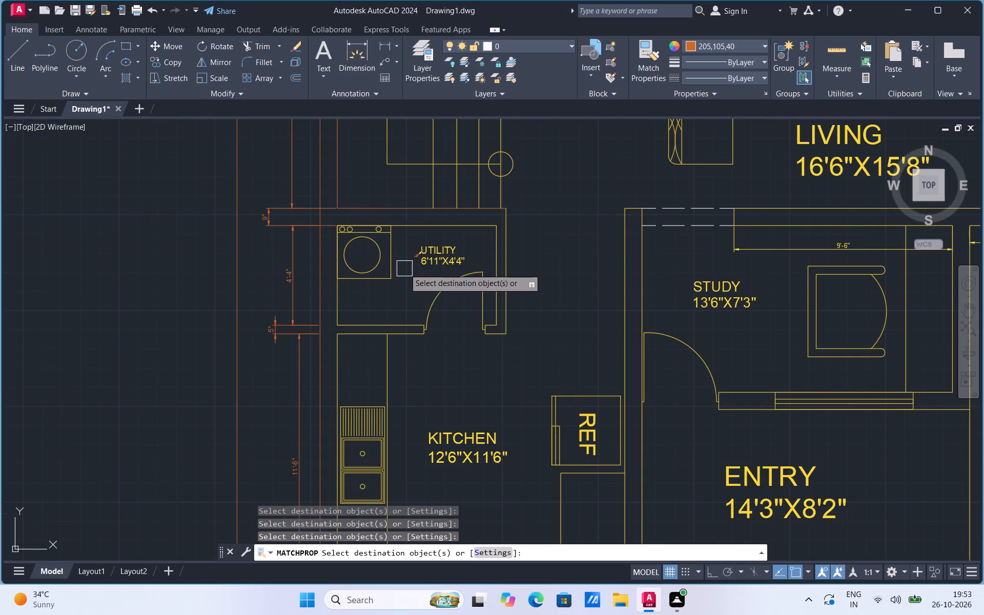
{"action": "left_click", "coordinate": [391, 255]}
{"action": "left_click", "coordinate": [373, 248]}
{"action": "scroll", "coordinate": [367, 228], "scroll_direction": "up", "scroll_amount": 2}
{"action": "left_click", "coordinate": [358, 234]}
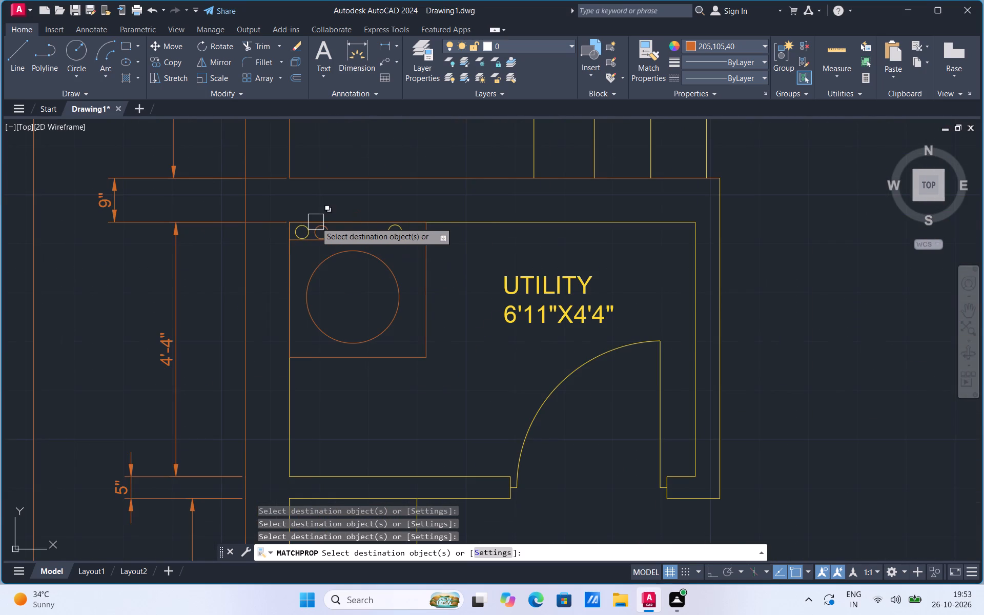
{"action": "scroll", "coordinate": [316, 222], "scroll_direction": "up", "scroll_amount": 1}
{"action": "left_click", "coordinate": [312, 233]}
{"action": "left_click", "coordinate": [302, 238]}
{"action": "left_click", "coordinate": [429, 238]}
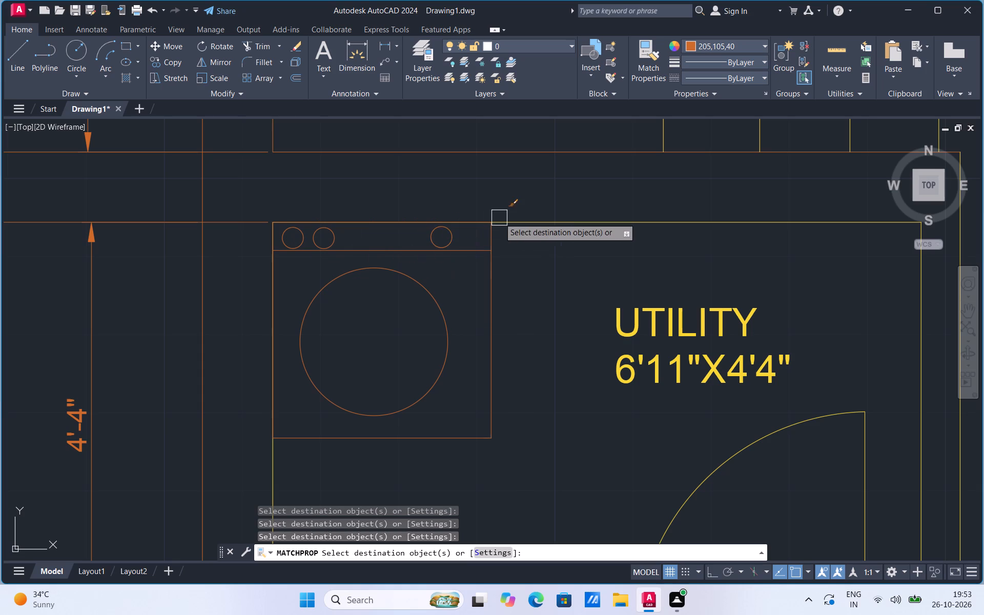
{"action": "left_click", "coordinate": [499, 218]}
{"action": "left_click", "coordinate": [635, 326]}
{"action": "left_click", "coordinate": [279, 472]}
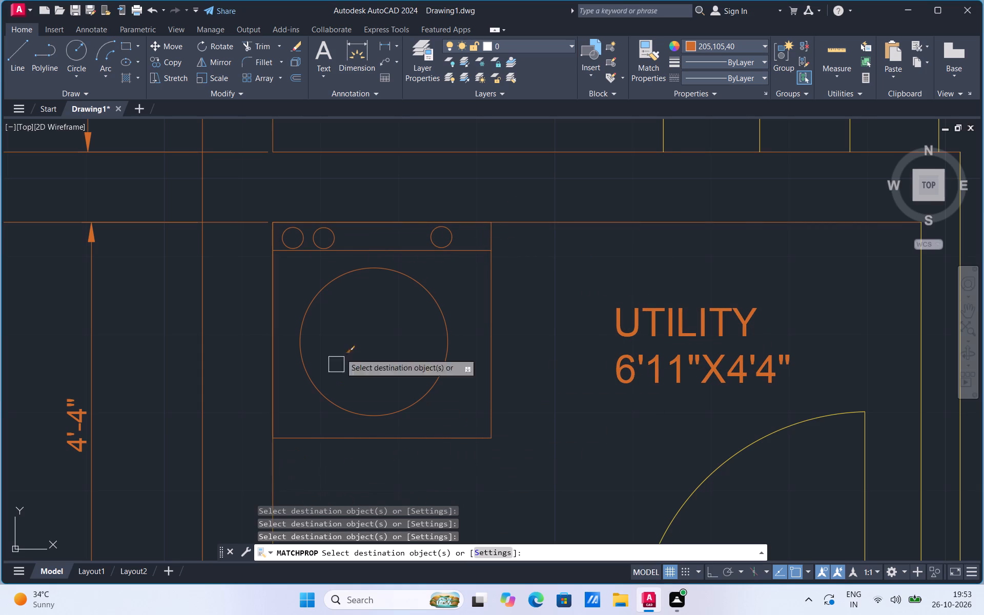
Match the orange properties onto the Utility's door and lower wall lines, and the Kitchen's counter edge and outer-side wall line.
{"action": "scroll", "coordinate": [366, 293], "scroll_direction": "down", "scroll_amount": 2}
{"action": "left_click", "coordinate": [480, 380]}
{"action": "left_click", "coordinate": [448, 420]}
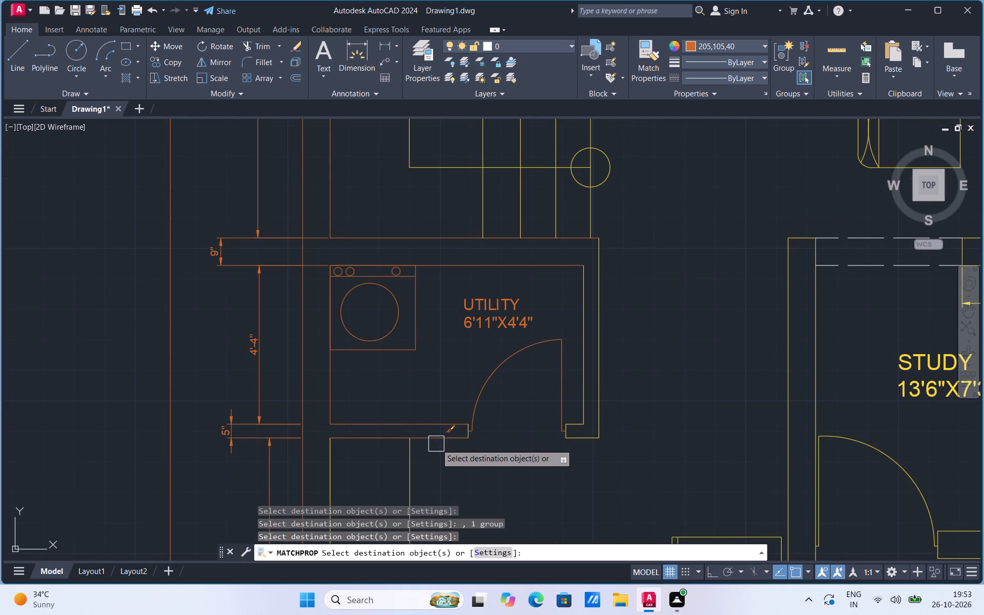
{"action": "left_click", "coordinate": [436, 444]}
{"action": "left_click", "coordinate": [415, 464]}
{"action": "left_click", "coordinate": [338, 482]}
{"action": "left_click", "coordinate": [322, 460]}
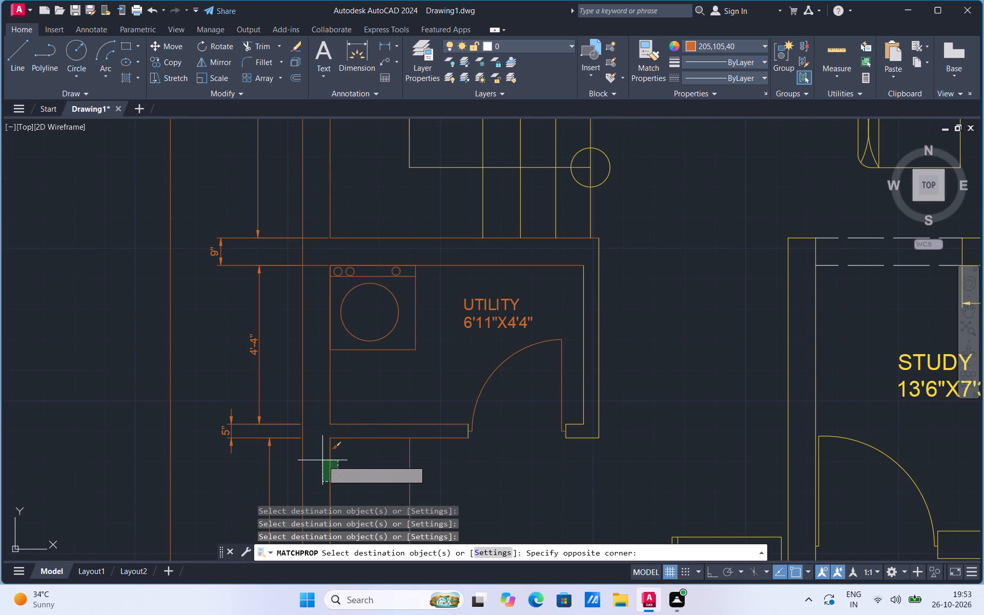
Match the orange properties onto the vertical staircase lines directly above the Utility.
{"action": "left_click", "coordinate": [519, 212]}
{"action": "left_click", "coordinate": [480, 212]}
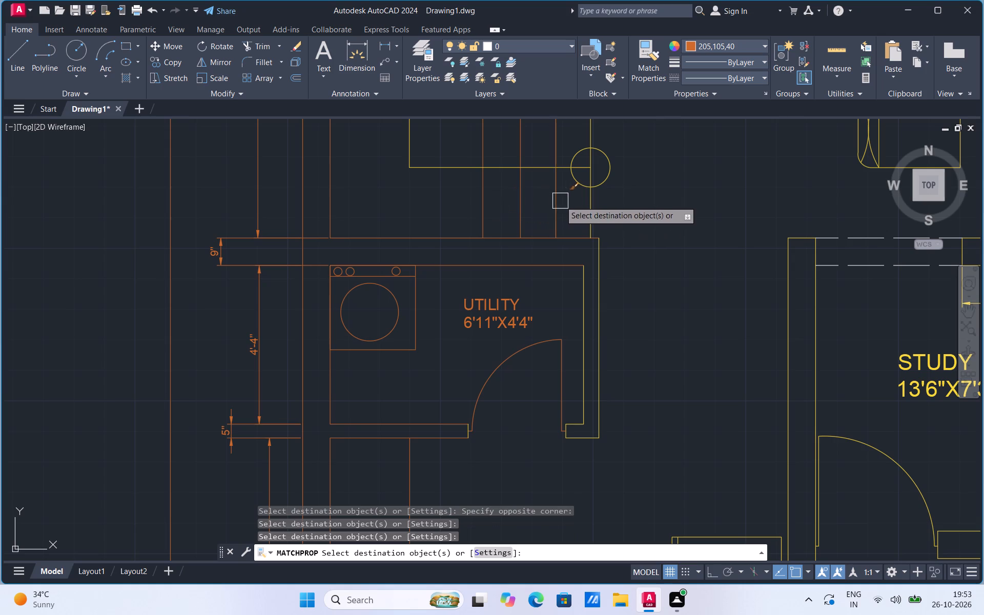
{"action": "left_click", "coordinate": [560, 201]}
{"action": "left_click", "coordinate": [602, 215]}
{"action": "left_click", "coordinate": [583, 227]}
Match the orange properties onto the Utility's wall lines on the side facing the Study and the wall ends at its door.
{"action": "left_click", "coordinate": [596, 270]}
{"action": "left_click", "coordinate": [587, 290]}
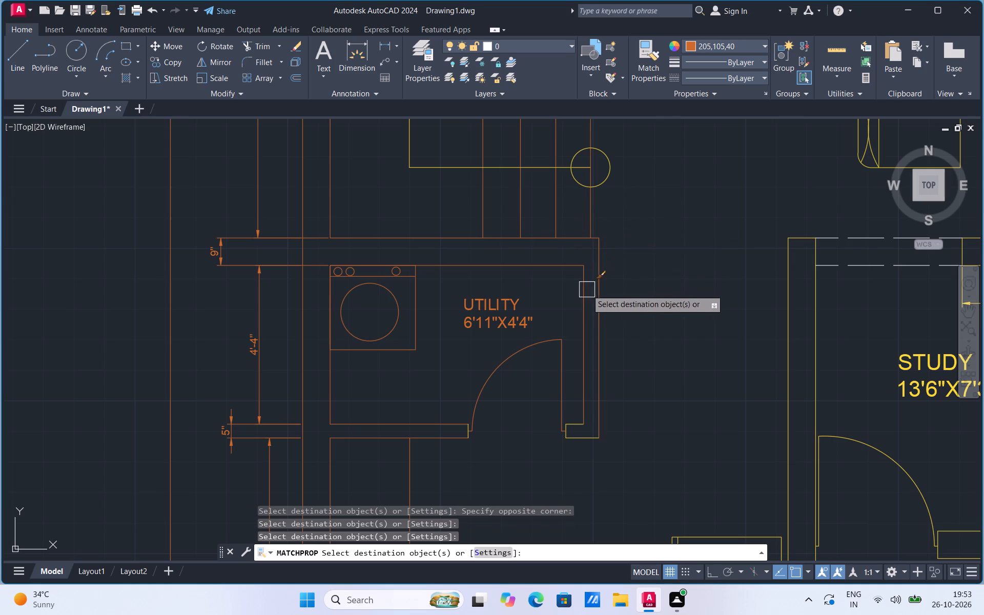
{"action": "scroll", "coordinate": [578, 450], "scroll_direction": "up", "scroll_amount": 2}
{"action": "left_click", "coordinate": [569, 383]}
{"action": "left_click", "coordinate": [543, 417]}
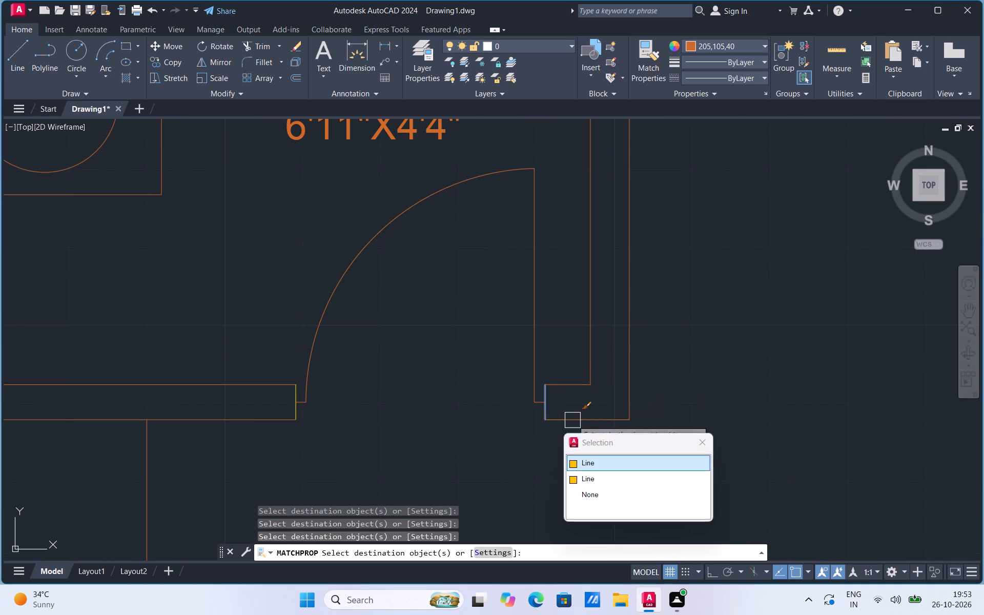
{"action": "left_click", "coordinate": [572, 420]}
{"action": "left_click", "coordinate": [293, 412]}
Match the orange properties onto the Kitchen's sink, lower wall lines, window, stove and the counter edge beside the stove.
{"action": "scroll", "coordinate": [459, 381], "scroll_direction": "down", "scroll_amount": 2}
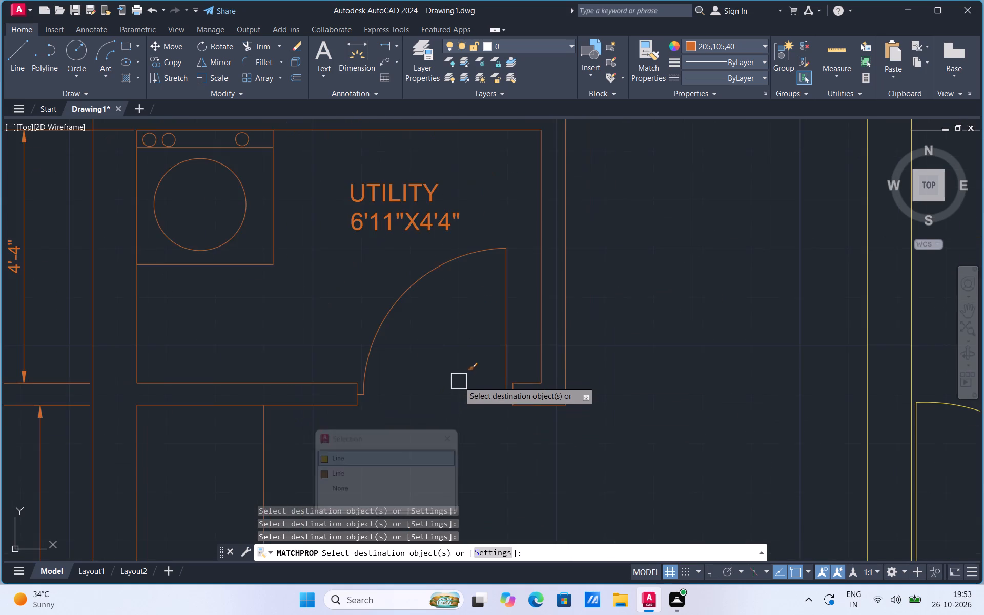
{"action": "scroll", "coordinate": [459, 342], "scroll_direction": "down", "scroll_amount": 3}
{"action": "scroll", "coordinate": [454, 248], "scroll_direction": "down", "scroll_amount": 1}
{"action": "scroll", "coordinate": [473, 134], "scroll_direction": "up", "scroll_amount": 3}
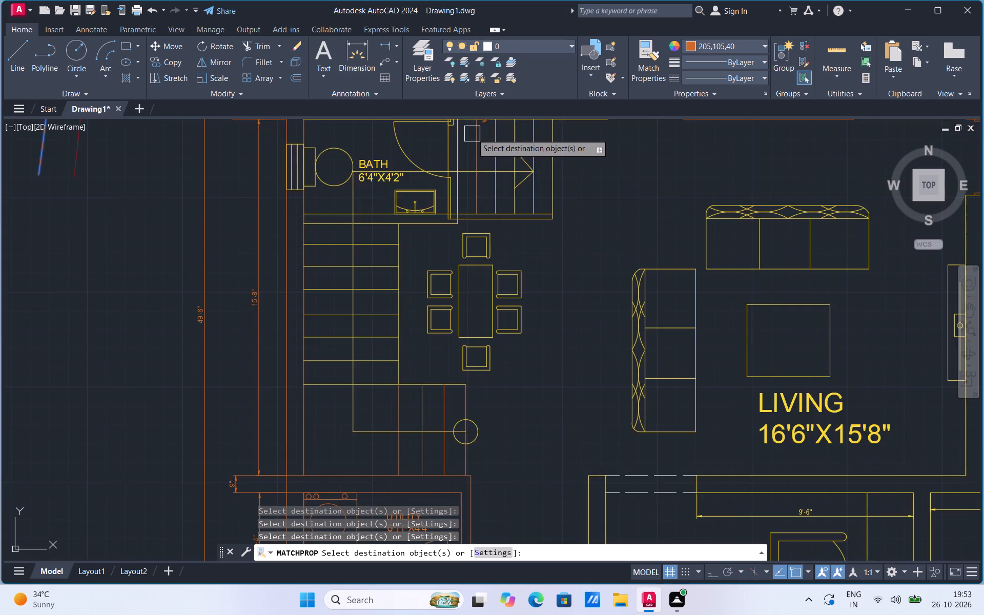
{"action": "scroll", "coordinate": [470, 136], "scroll_direction": "down", "scroll_amount": 3}
{"action": "scroll", "coordinate": [411, 411], "scroll_direction": "up", "scroll_amount": 2}
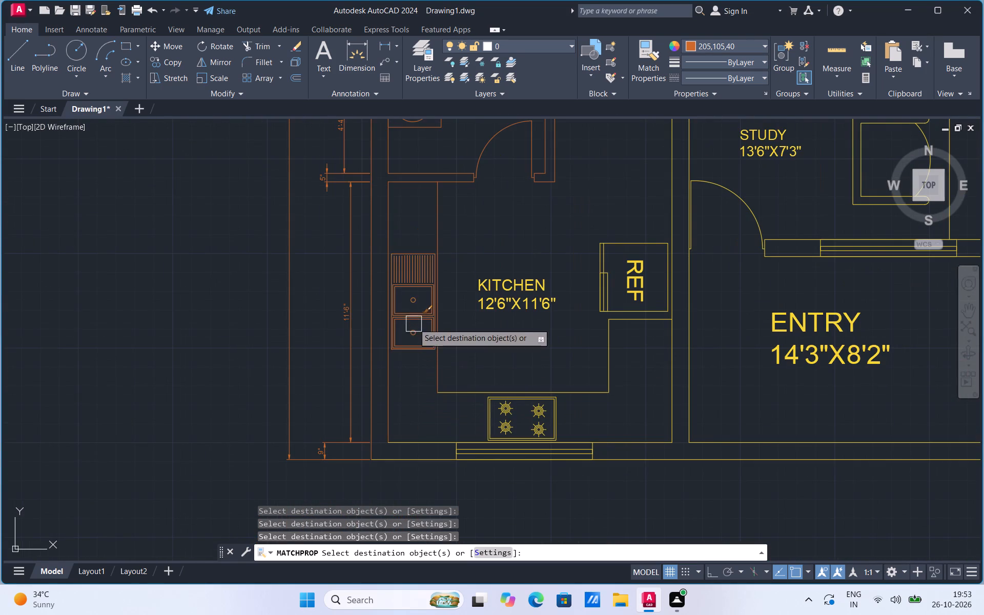
{"action": "left_click", "coordinate": [414, 323]}
{"action": "left_click", "coordinate": [416, 441]}
{"action": "left_click", "coordinate": [412, 460]}
{"action": "left_click", "coordinate": [483, 457]}
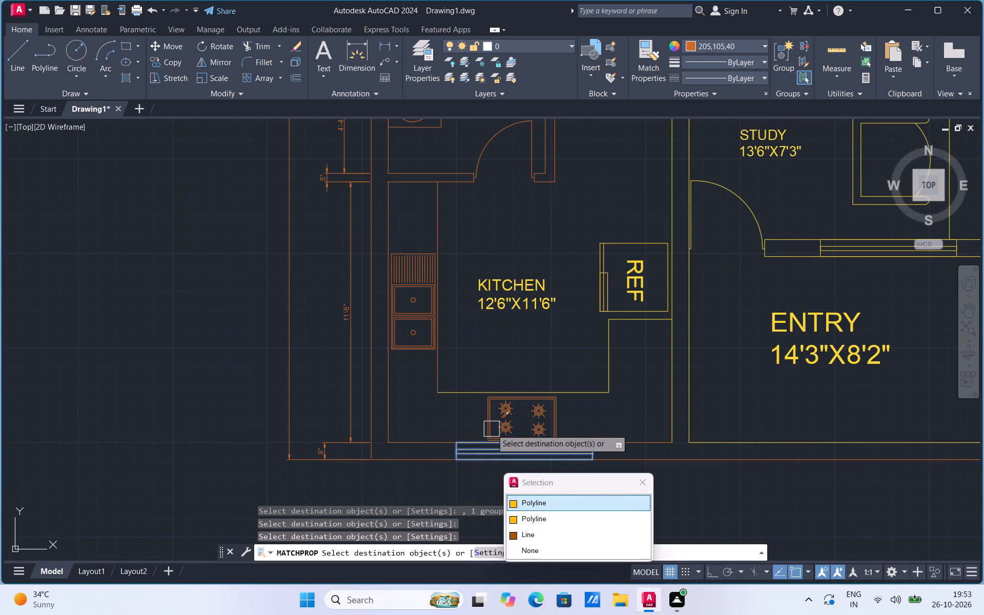
{"action": "left_click", "coordinate": [491, 429]}
{"action": "left_click", "coordinate": [459, 392]}
Match the orange properties onto the Kitchen label, remaining counter edges, REF unit with its text, and wall lines shared with the Entry.
{"action": "left_click", "coordinate": [518, 314]}
{"action": "left_click", "coordinate": [597, 358]}
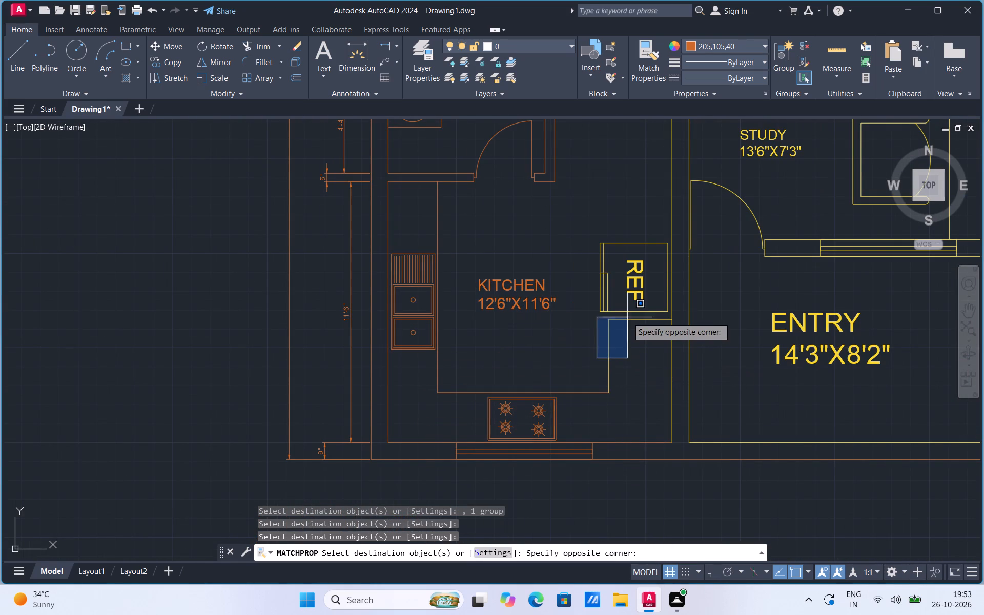
{"action": "left_click", "coordinate": [632, 315]}
{"action": "left_click", "coordinate": [611, 336]}
{"action": "left_click", "coordinate": [632, 318]}
{"action": "left_click", "coordinate": [629, 295]}
{"action": "left_click", "coordinate": [599, 300]}
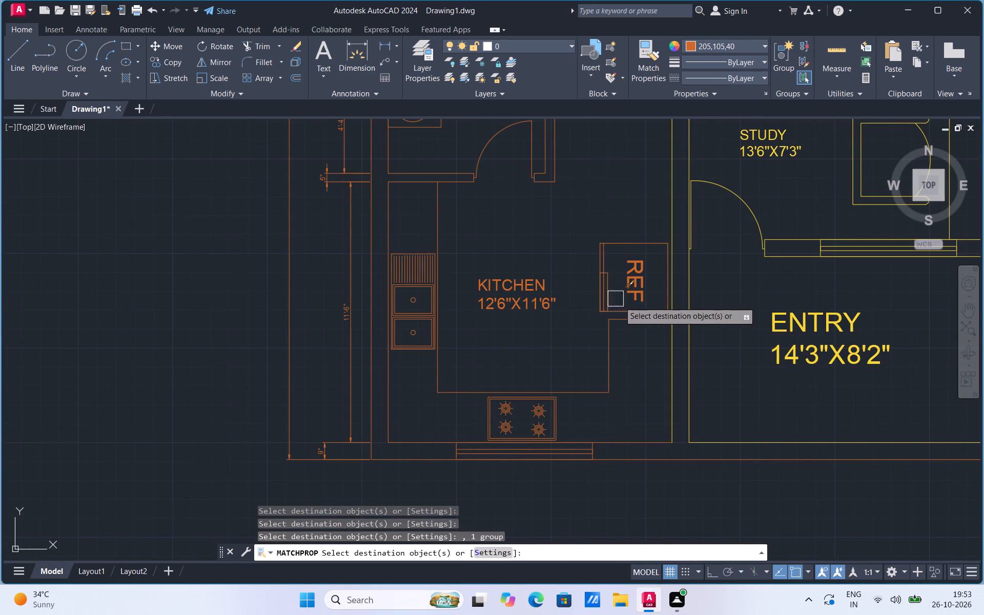
{"action": "left_click", "coordinate": [670, 356]}
{"action": "left_click", "coordinate": [687, 344]}
Match the orange properties onto the Bath's upper and stair-side wall lines, door and frame, label, toilet, window and crossing stair line.
{"action": "scroll", "coordinate": [590, 419], "scroll_direction": "down", "scroll_amount": 2}
{"action": "scroll", "coordinate": [541, 213], "scroll_direction": "up", "scroll_amount": 2}
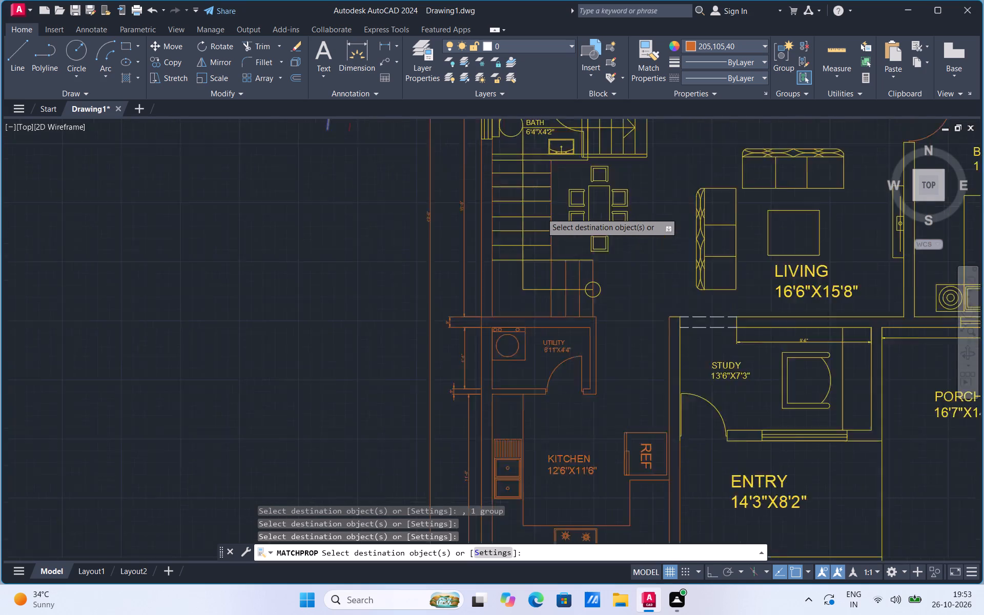
{"action": "scroll", "coordinate": [493, 366], "scroll_direction": "down", "scroll_amount": 2}
{"action": "scroll", "coordinate": [561, 261], "scroll_direction": "up", "scroll_amount": 2}
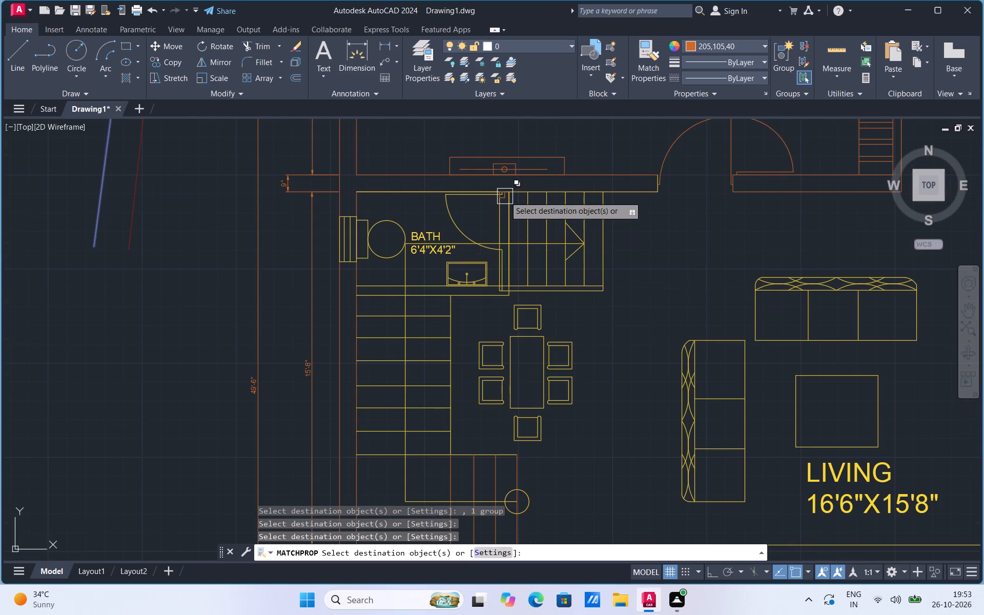
{"action": "scroll", "coordinate": [423, 192], "scroll_direction": "up", "scroll_amount": 2}
{"action": "left_click", "coordinate": [416, 192]}
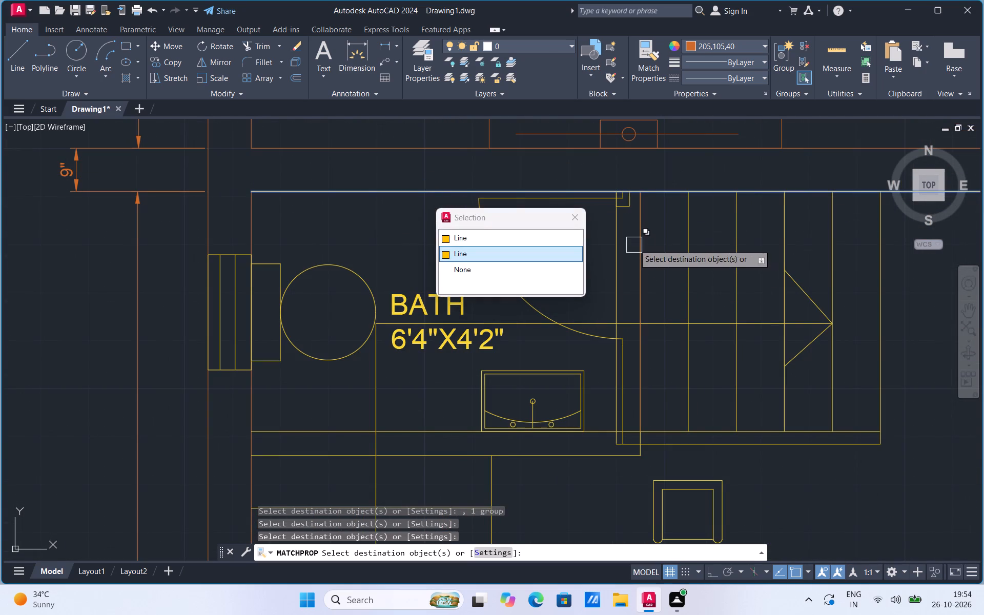
{"action": "left_click", "coordinate": [634, 244]}
{"action": "left_click", "coordinate": [619, 265]}
{"action": "left_click", "coordinate": [531, 302]}
{"action": "left_click", "coordinate": [506, 325]}
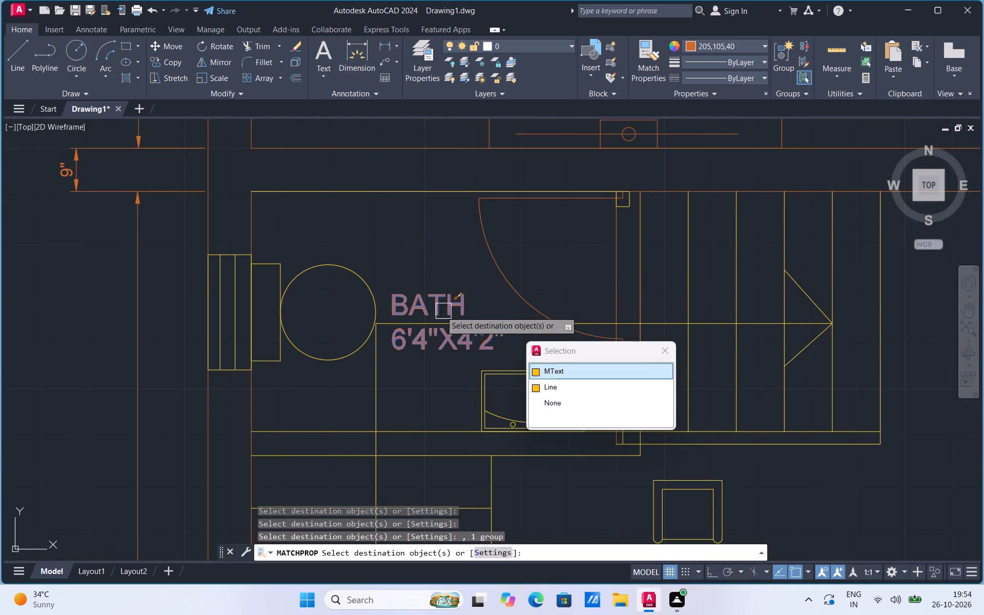
{"action": "left_click", "coordinate": [373, 359]}
{"action": "left_click", "coordinate": [353, 353]}
{"action": "left_click", "coordinate": [279, 364]}
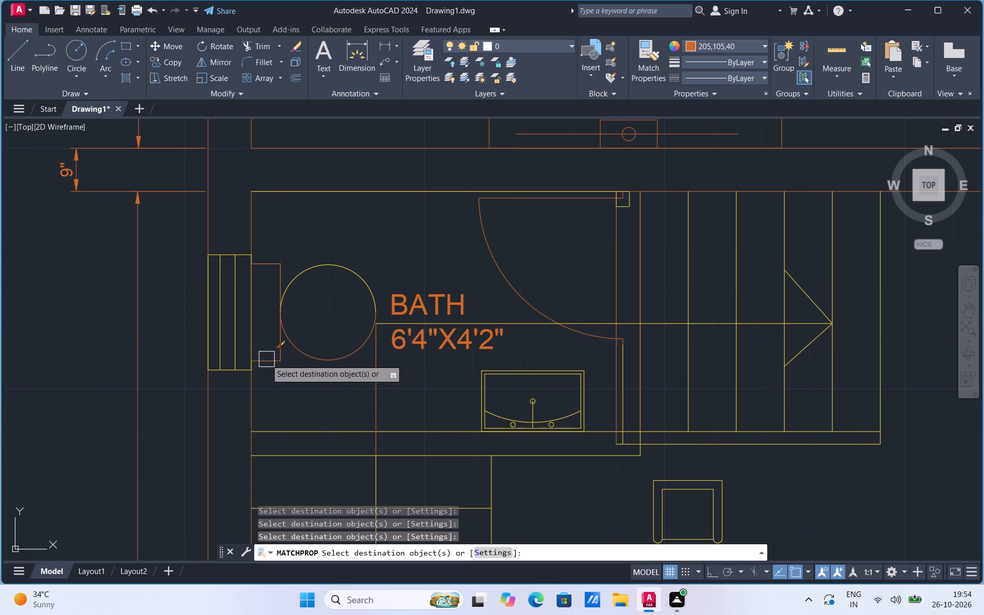
{"action": "left_click", "coordinate": [239, 348]}
{"action": "left_click", "coordinate": [320, 260]}
{"action": "left_click", "coordinate": [443, 199]}
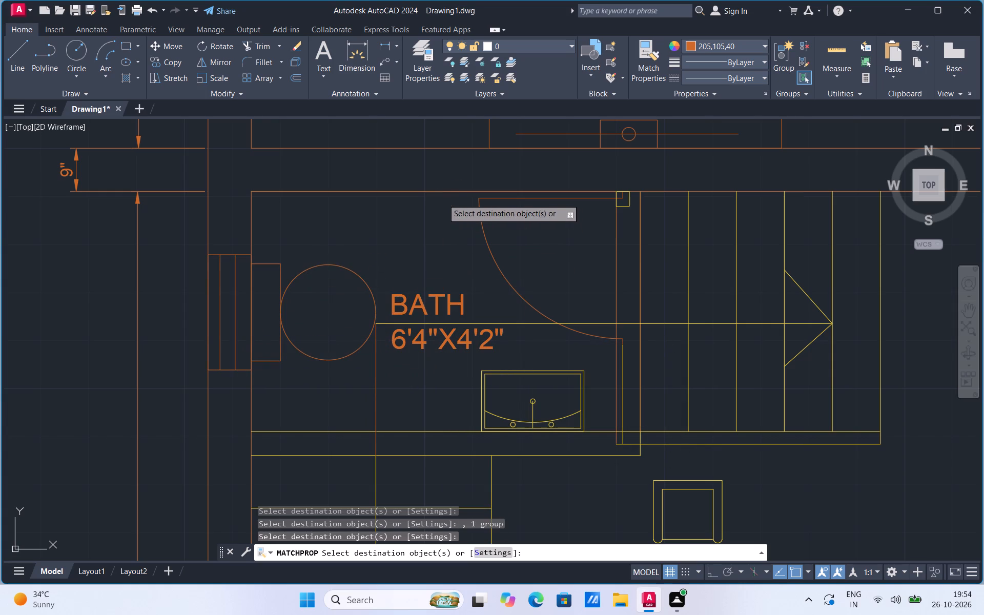
{"action": "left_click", "coordinate": [629, 211]}
Match the orange properties onto the step lines, end line and direction arrow of the stair flight beside the Bath.
{"action": "left_click", "coordinate": [685, 277]}
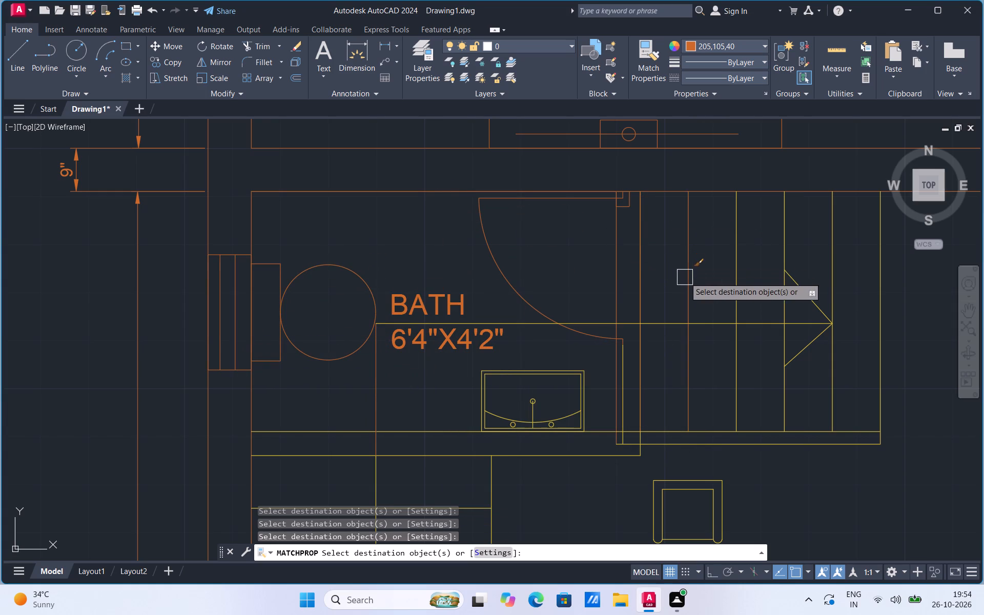
{"action": "left_click", "coordinate": [733, 291]}
{"action": "left_click", "coordinate": [783, 252]}
{"action": "left_click", "coordinate": [829, 275]}
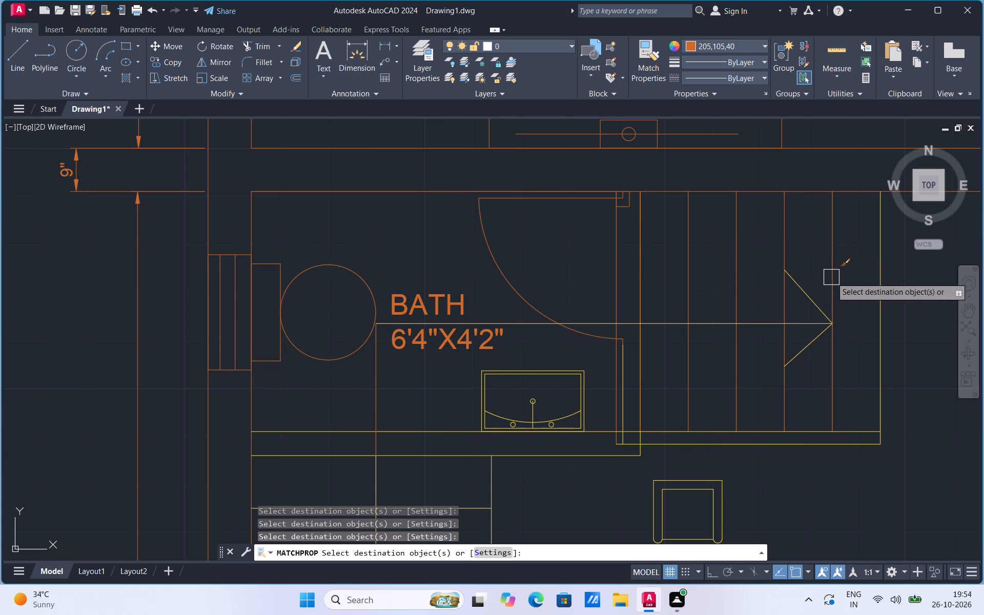
{"action": "left_click", "coordinate": [878, 314]}
{"action": "left_click", "coordinate": [807, 303]}
{"action": "left_click", "coordinate": [796, 325]}
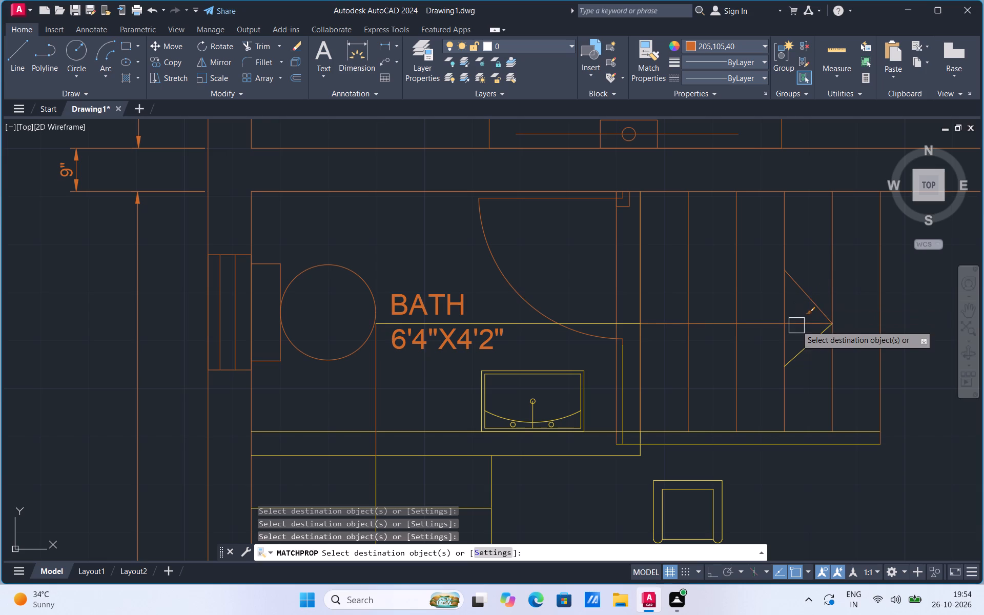
{"action": "left_click", "coordinate": [801, 341]}
Match the orange properties onto the Bath's washbasin, crossing direction line, remaining wall lines and the adjacent stair flight's lower edge lines.
{"action": "left_click", "coordinate": [567, 378]}
{"action": "left_click", "coordinate": [520, 323]}
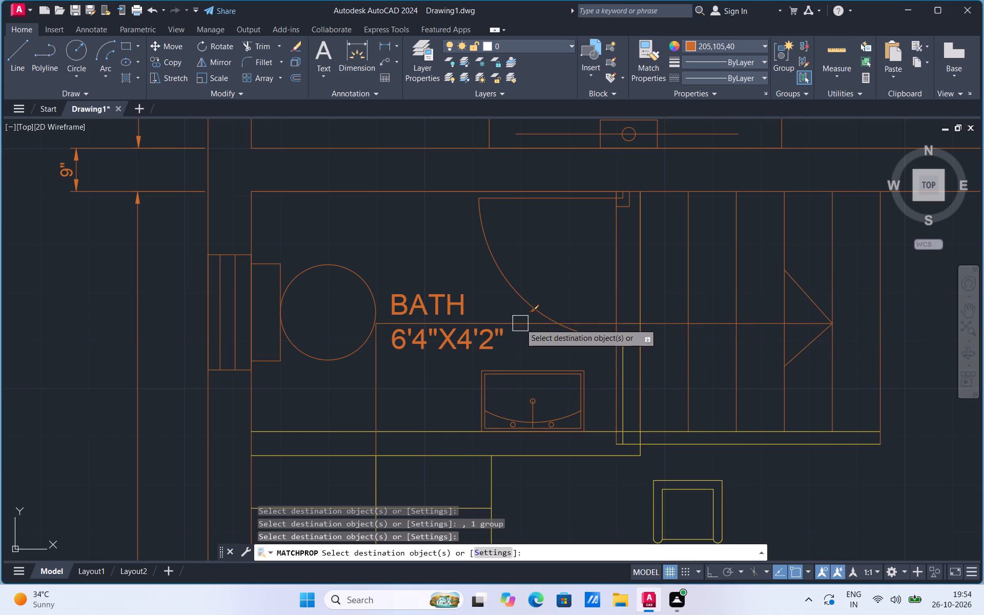
{"action": "left_click", "coordinate": [625, 385]}
{"action": "left_click", "coordinate": [599, 432]}
{"action": "left_click", "coordinate": [595, 455]}
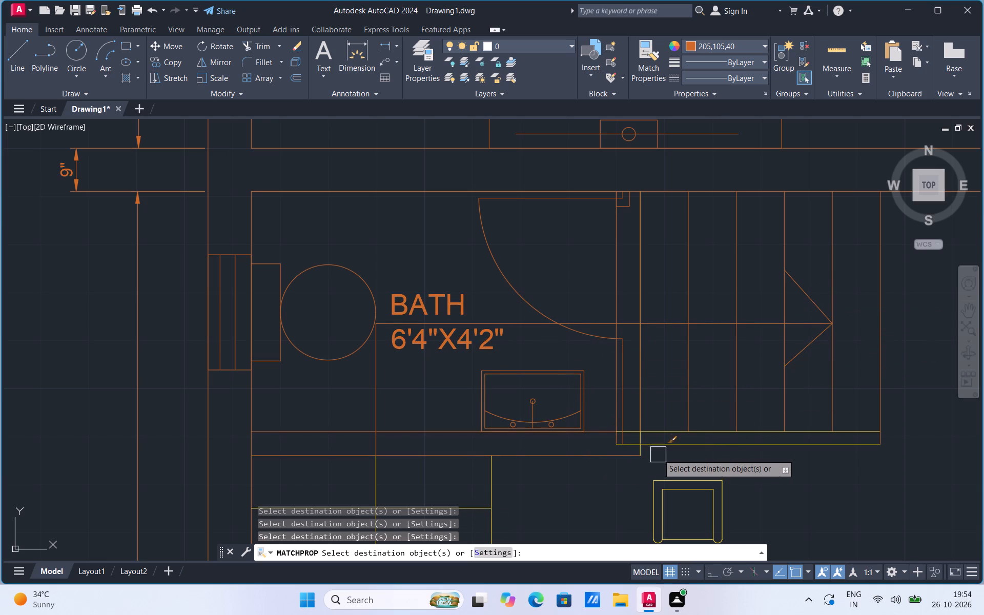
{"action": "left_click", "coordinate": [657, 428]}
{"action": "left_click", "coordinate": [657, 442]}
Match the orange properties onto the wall end at the door opening of the 14'8"X16'8" Bedroom.
{"action": "scroll", "coordinate": [601, 279], "scroll_direction": "down", "scroll_amount": 2}
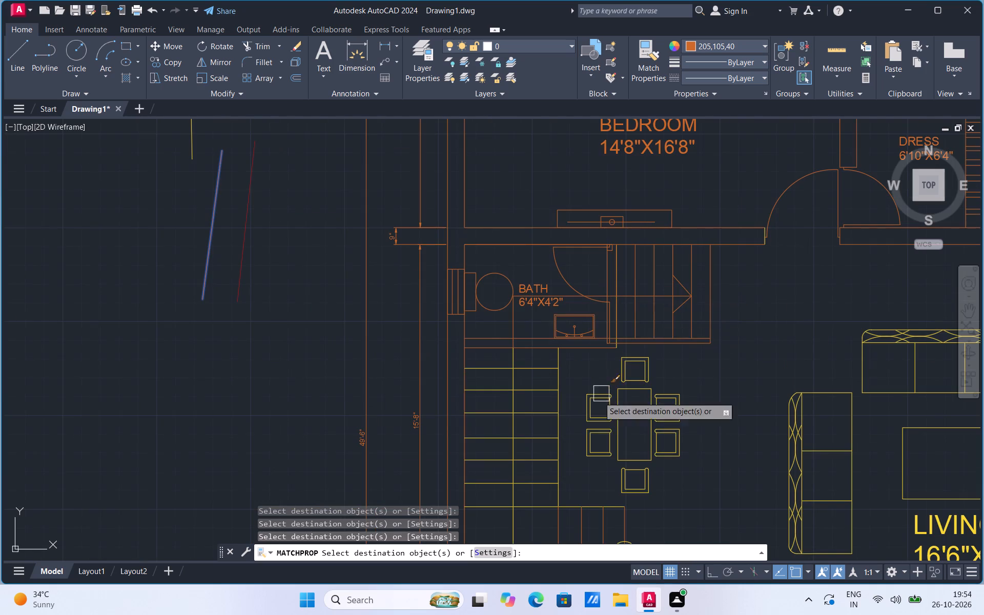
{"action": "scroll", "coordinate": [789, 234], "scroll_direction": "up", "scroll_amount": 2}
{"action": "scroll", "coordinate": [730, 254], "scroll_direction": "up", "scroll_amount": 1}
{"action": "left_click", "coordinate": [727, 250]}
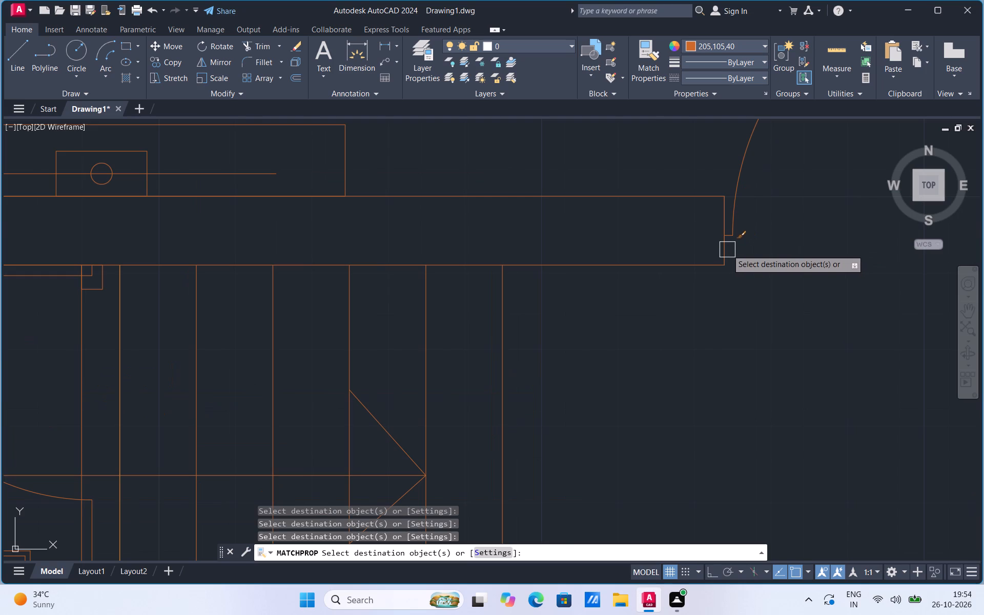
Match the orange properties onto the horizontal step lines, direction line and side line of the stair flight below the Bath.
{"action": "scroll", "coordinate": [727, 250], "scroll_direction": "down", "scroll_amount": 4}
{"action": "scroll", "coordinate": [594, 352], "scroll_direction": "up", "scroll_amount": 2}
{"action": "left_click", "coordinate": [579, 300]}
{"action": "left_click", "coordinate": [572, 325]}
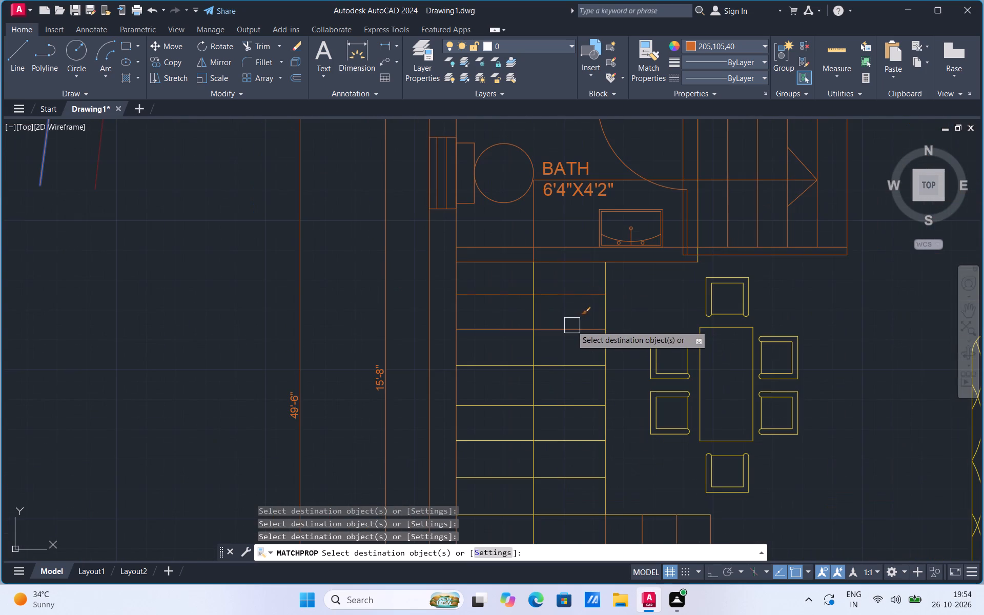
{"action": "left_click", "coordinate": [538, 349]}
{"action": "left_click", "coordinate": [557, 367]}
{"action": "left_click", "coordinate": [556, 402]}
{"action": "left_click", "coordinate": [557, 440]}
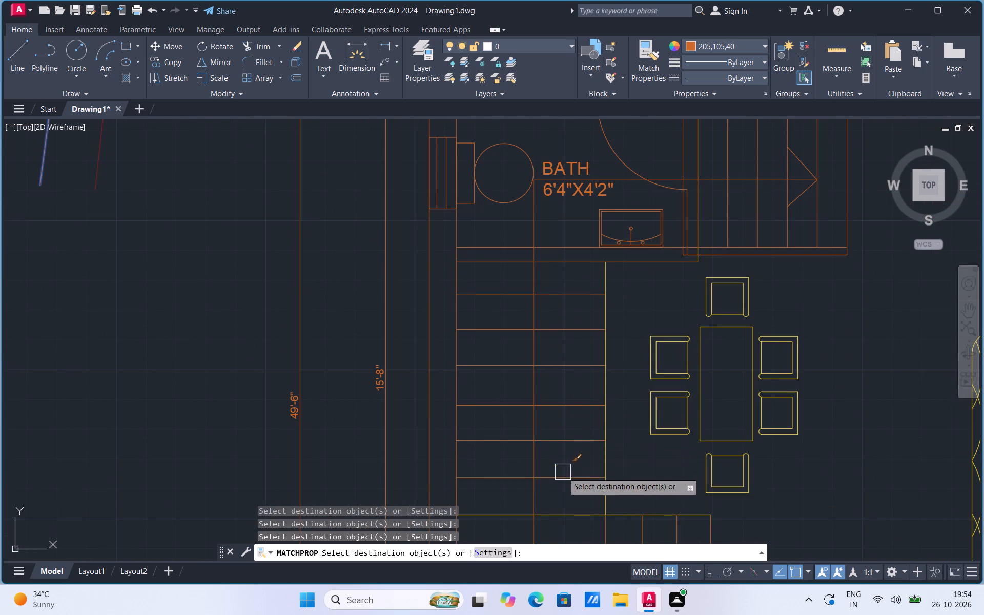
{"action": "left_click", "coordinate": [563, 472]}
{"action": "left_click", "coordinate": [560, 520]}
{"action": "left_click", "coordinate": [610, 455]}
Match the orange properties onto the dining table and its six chairs.
{"action": "scroll", "coordinate": [489, 290], "scroll_direction": "down", "scroll_amount": 3}
{"action": "scroll", "coordinate": [568, 314], "scroll_direction": "up", "scroll_amount": 2}
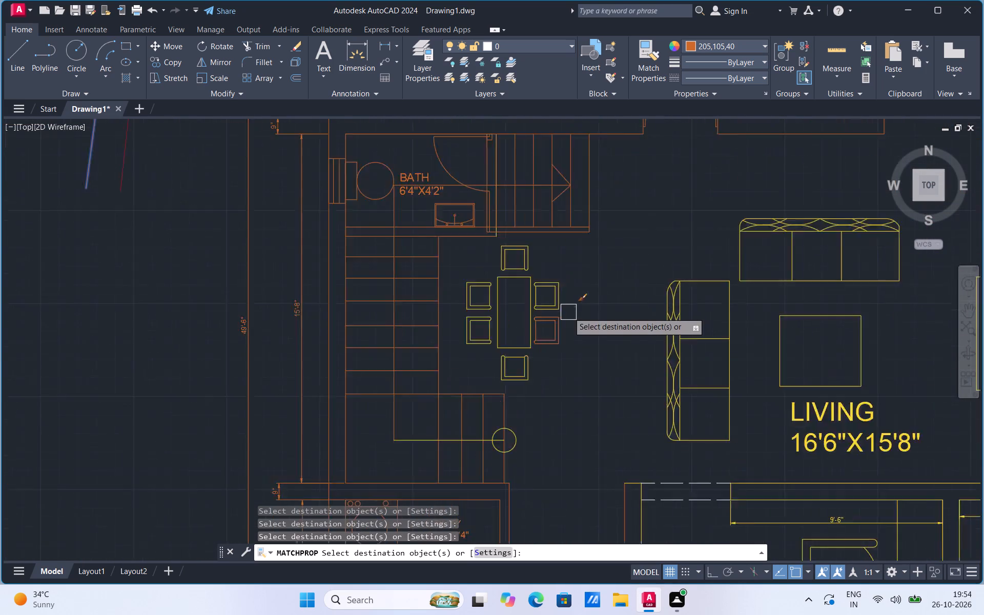
{"action": "scroll", "coordinate": [568, 312], "scroll_direction": "up", "scroll_amount": 1}
{"action": "left_click", "coordinate": [545, 288]}
{"action": "left_click", "coordinate": [503, 259]}
{"action": "left_click", "coordinate": [489, 226]}
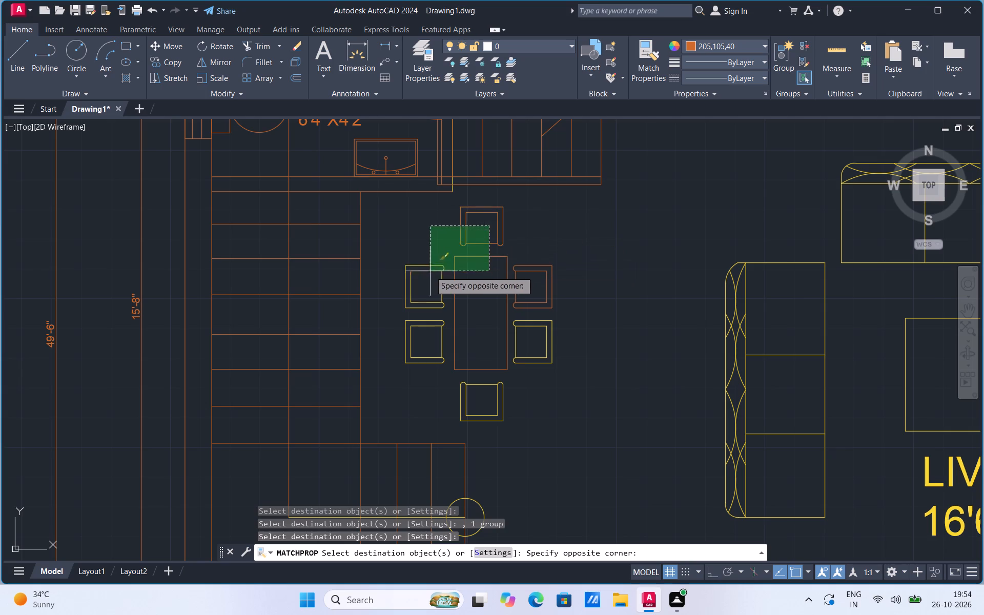
{"action": "left_click", "coordinate": [426, 275]}
{"action": "left_click", "coordinate": [423, 349]}
{"action": "left_click_drag", "start_coordinate": [504, 428], "coordinate": [507, 422]}
{"action": "left_click", "coordinate": [539, 359]}
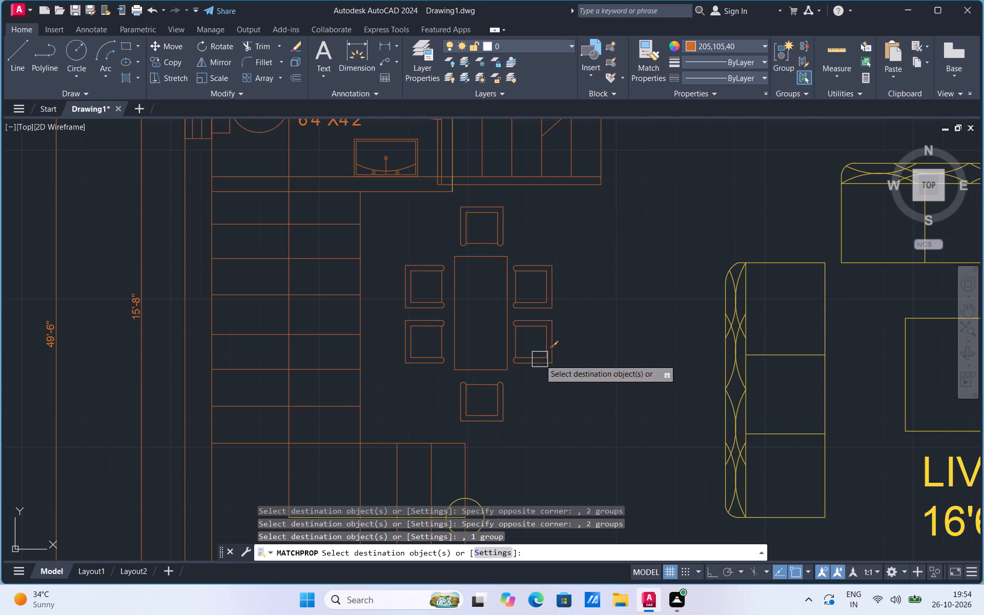
Match the orange properties onto the stair direction line above the Utility and the circle at its start.
{"action": "scroll", "coordinate": [503, 263], "scroll_direction": "down", "scroll_amount": 2}
{"action": "scroll", "coordinate": [491, 386], "scroll_direction": "up", "scroll_amount": 2}
{"action": "left_click", "coordinate": [428, 330]}
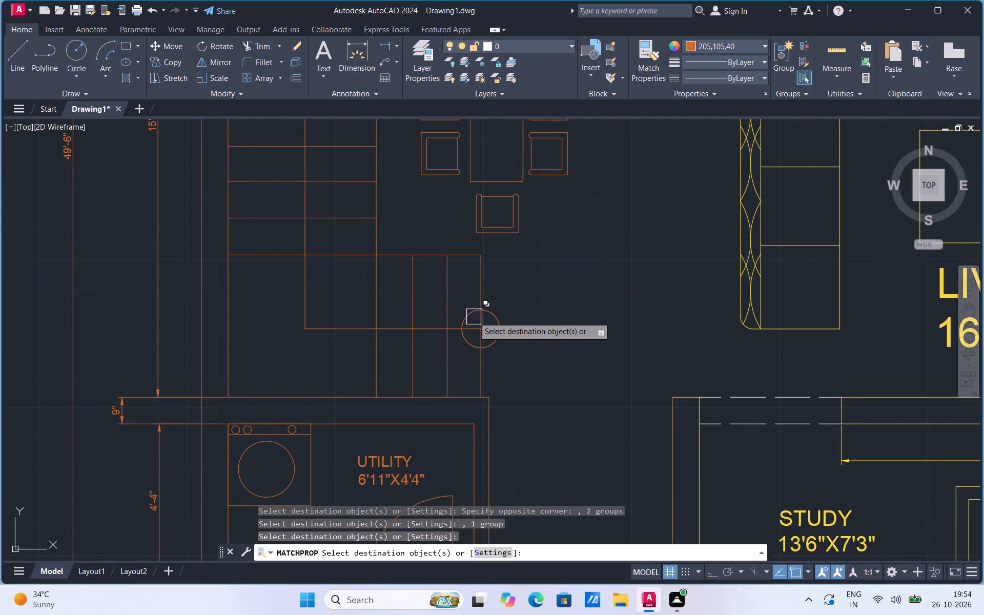
{"action": "left_click", "coordinate": [470, 316]}
Match the orange properties onto the Study's Kitchen-side wall line, door, label, 9'-6" dimension, upper wall lines and opening end lines.
{"action": "scroll", "coordinate": [484, 281], "scroll_direction": "down", "scroll_amount": 3}
{"action": "scroll", "coordinate": [549, 363], "scroll_direction": "up", "scroll_amount": 2}
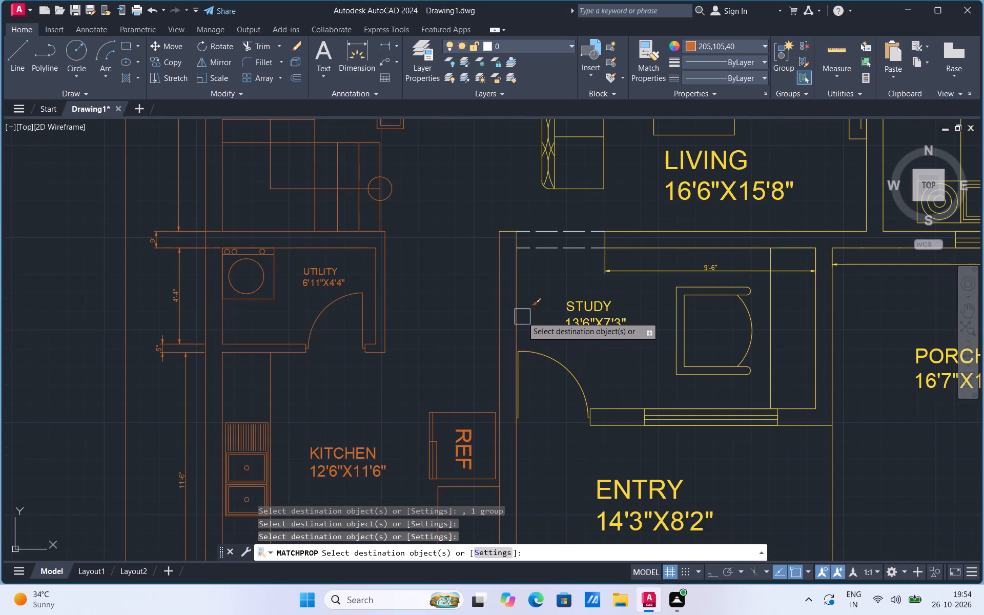
{"action": "left_click", "coordinate": [522, 317]}
{"action": "left_click", "coordinate": [544, 349]}
{"action": "left_click", "coordinate": [589, 310]}
{"action": "left_click", "coordinate": [613, 265]}
{"action": "left_click", "coordinate": [628, 248]}
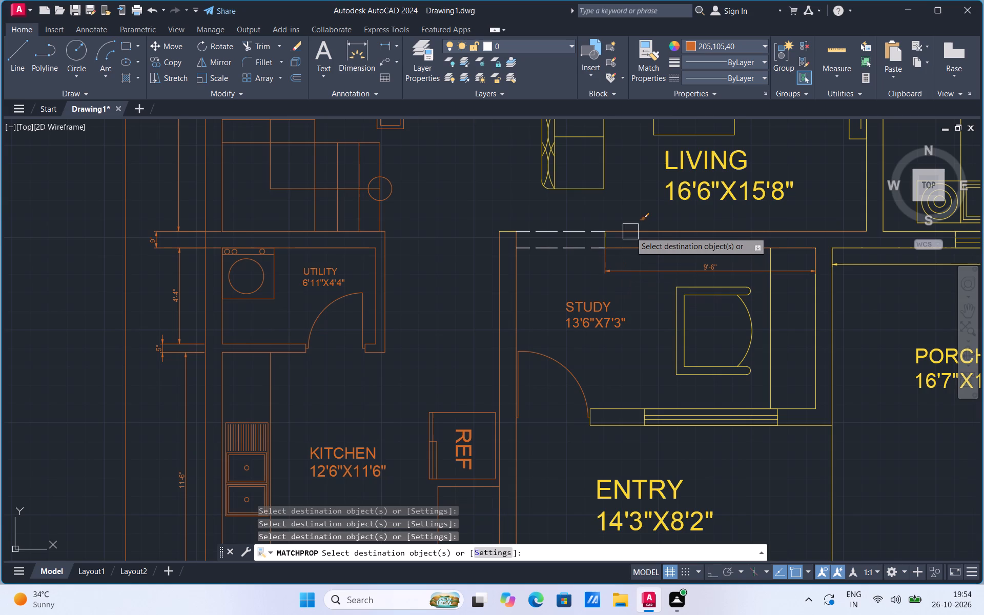
{"action": "left_click", "coordinate": [630, 232]}
{"action": "scroll", "coordinate": [512, 222], "scroll_direction": "up", "scroll_amount": 2}
{"action": "left_click", "coordinate": [494, 245]}
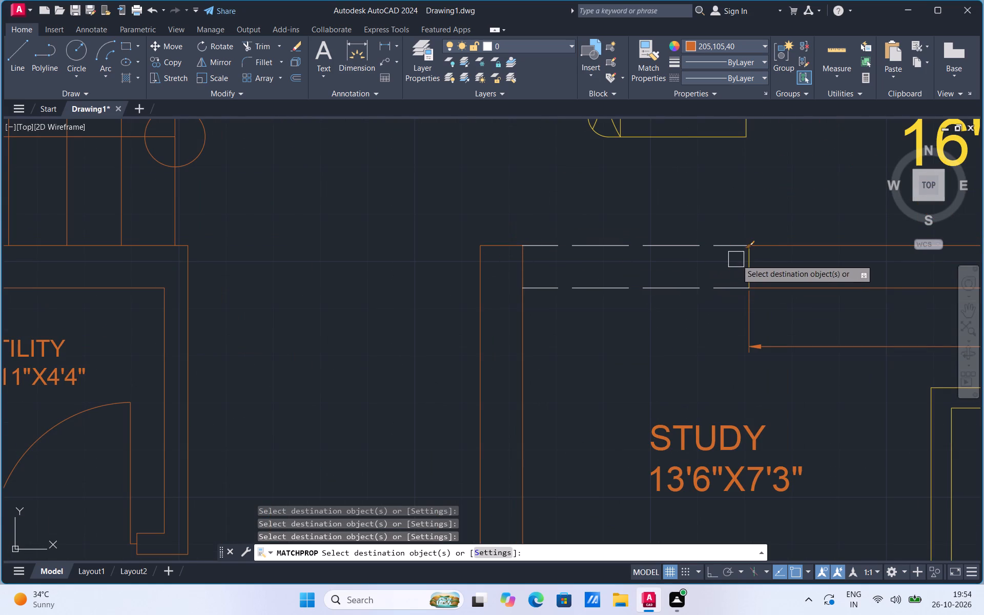
{"action": "left_click", "coordinate": [746, 262]}
Match the orange properties onto the Living room's two sofas, centre table, label and TV unit.
{"action": "scroll", "coordinate": [573, 413], "scroll_direction": "down", "scroll_amount": 3}
{"action": "left_click", "coordinate": [614, 295]}
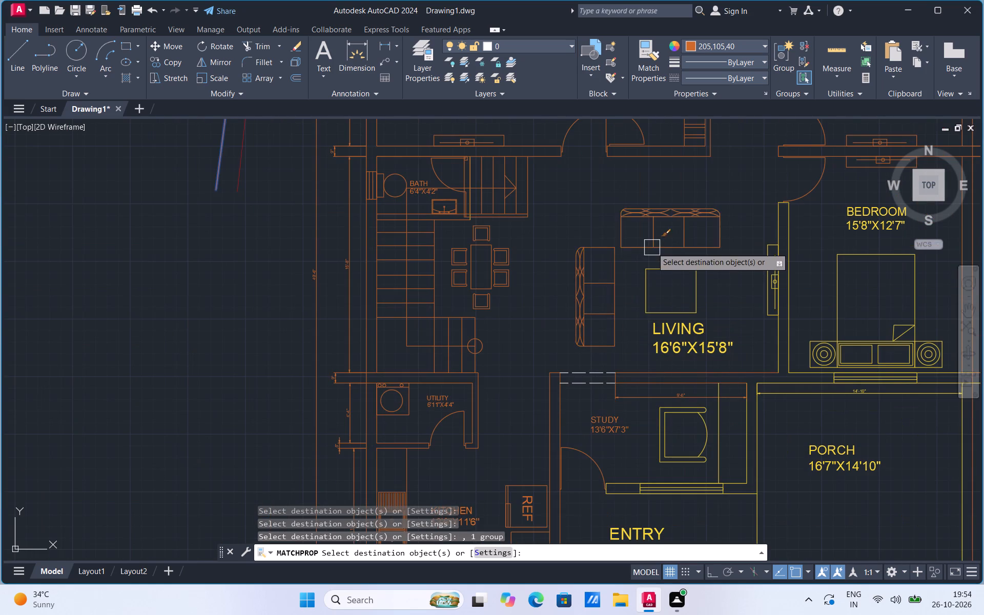
{"action": "left_click", "coordinate": [652, 247]}
{"action": "left_click", "coordinate": [662, 274]}
{"action": "left_click", "coordinate": [687, 327]}
{"action": "left_click", "coordinate": [767, 269]}
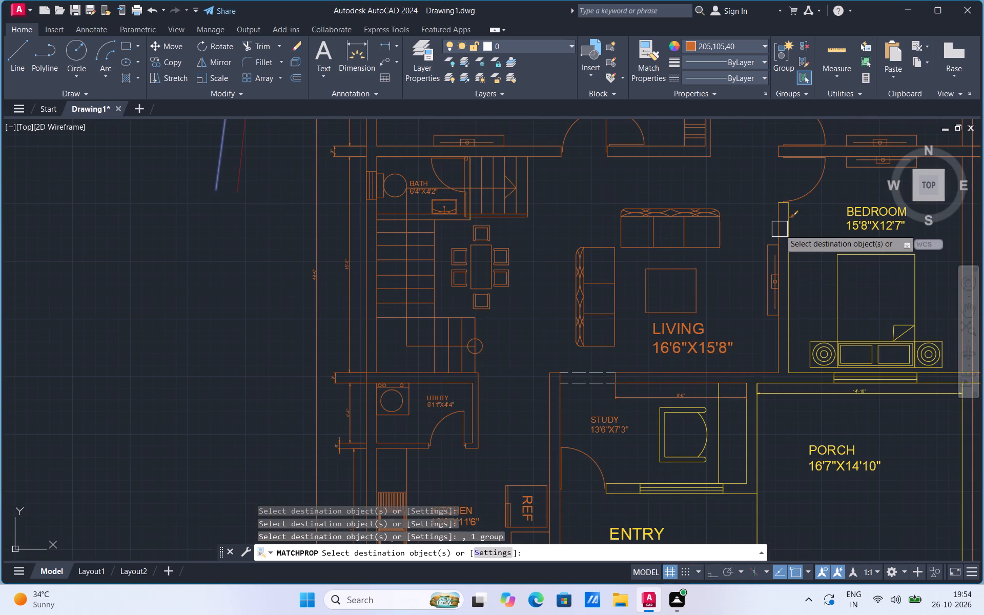
Match the orange properties onto the lines and door-side end of the wall between the Living room and the 15'8"X12'7" Bedroom.
{"action": "left_click", "coordinate": [780, 229]}
{"action": "left_click", "coordinate": [791, 220]}
{"action": "scroll", "coordinate": [796, 209], "scroll_direction": "up", "scroll_amount": 4}
{"action": "left_click", "coordinate": [737, 172]}
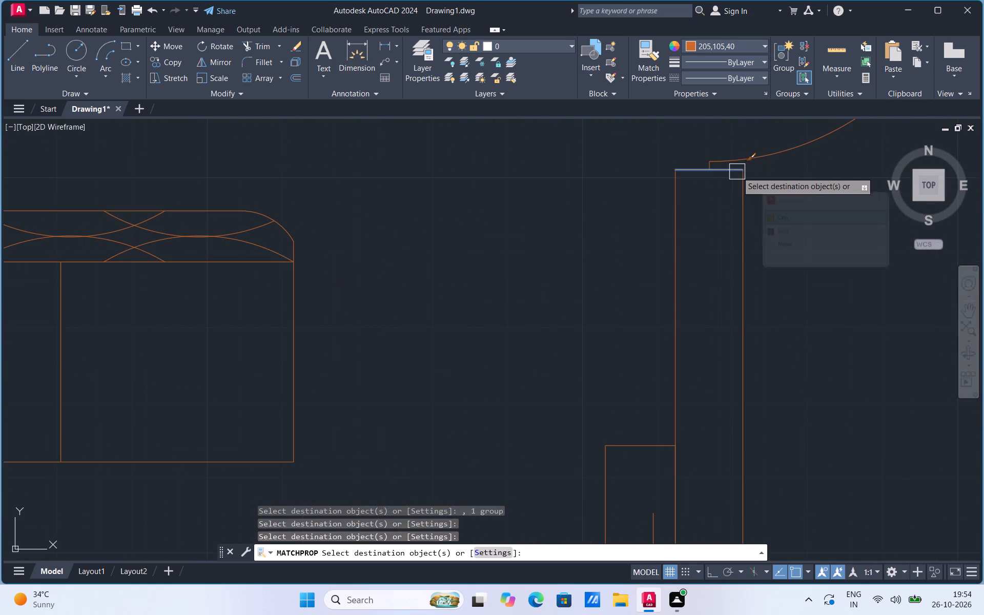
Match the orange properties onto the 15'8"X12'7" Bedroom's label, bed, Porch-side wall lines and window, and the Porch's 14'-10" dimension.
{"action": "scroll", "coordinate": [585, 211], "scroll_direction": "down", "scroll_amount": 6}
{"action": "left_click", "coordinate": [662, 209]}
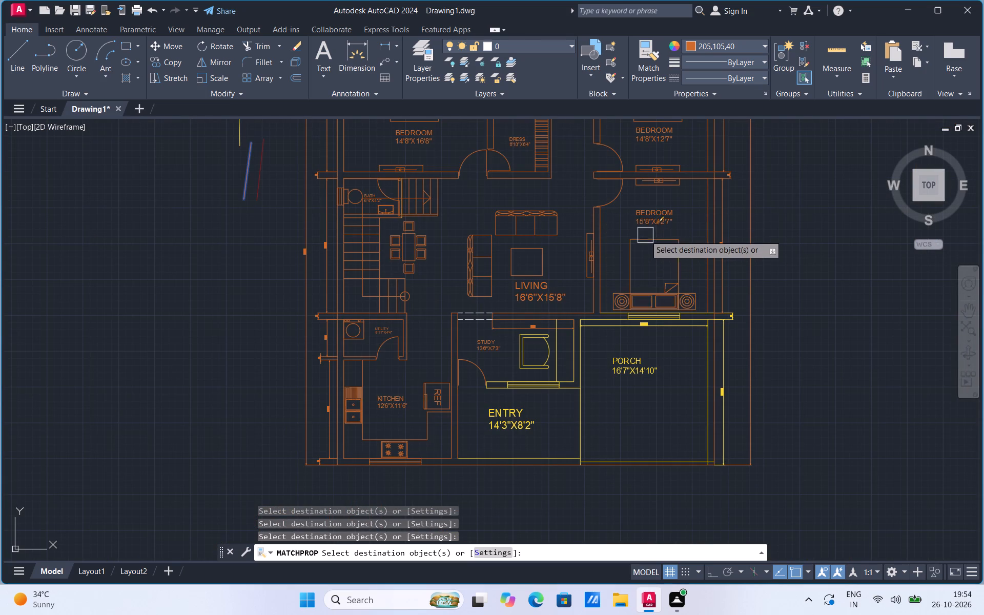
{"action": "left_click", "coordinate": [645, 235]}
{"action": "scroll", "coordinate": [598, 322], "scroll_direction": "up", "scroll_amount": 2}
{"action": "left_click", "coordinate": [634, 296]}
{"action": "left_click", "coordinate": [614, 313]}
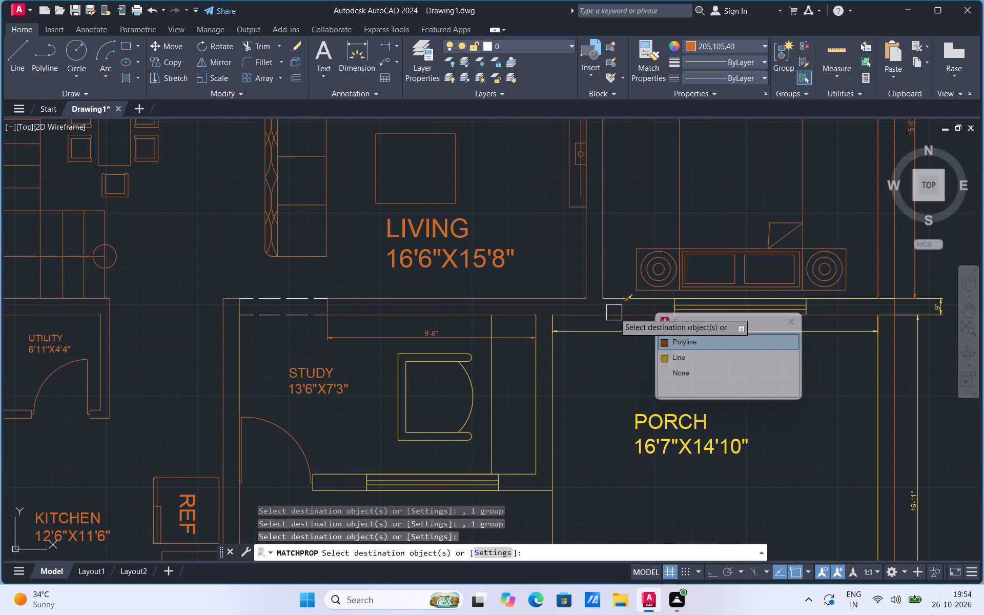
{"action": "left_click", "coordinate": [618, 294]}
{"action": "left_click", "coordinate": [610, 341]}
{"action": "left_click", "coordinate": [694, 297]}
{"action": "left_click", "coordinate": [694, 301]}
{"action": "left_click", "coordinate": [661, 335]}
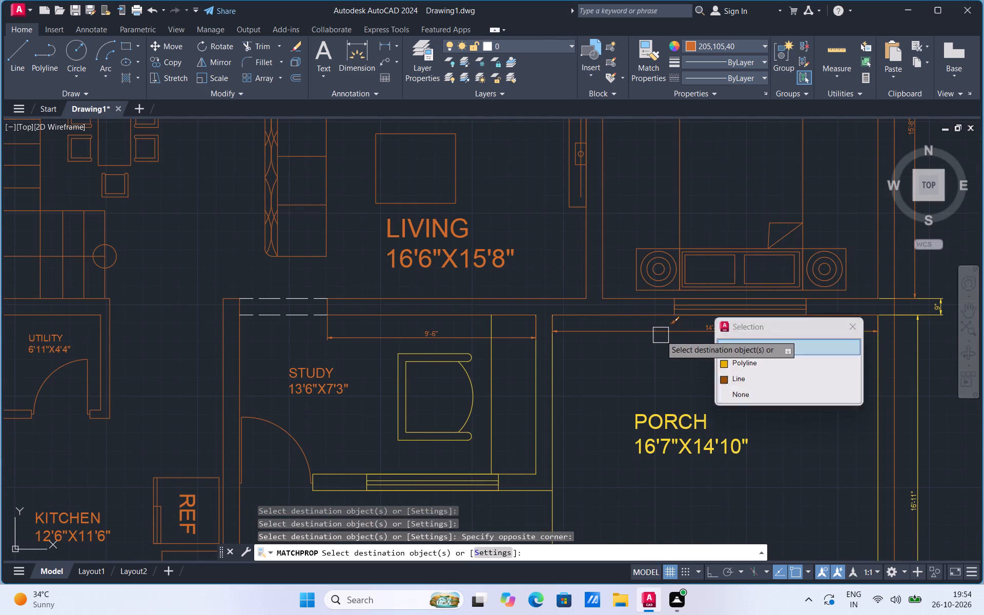
Match the orange properties onto the Study's Entry-side window and the Entry's front line and label.
{"action": "scroll", "coordinate": [526, 238], "scroll_direction": "down", "scroll_amount": 2}
{"action": "left_click", "coordinate": [481, 336]}
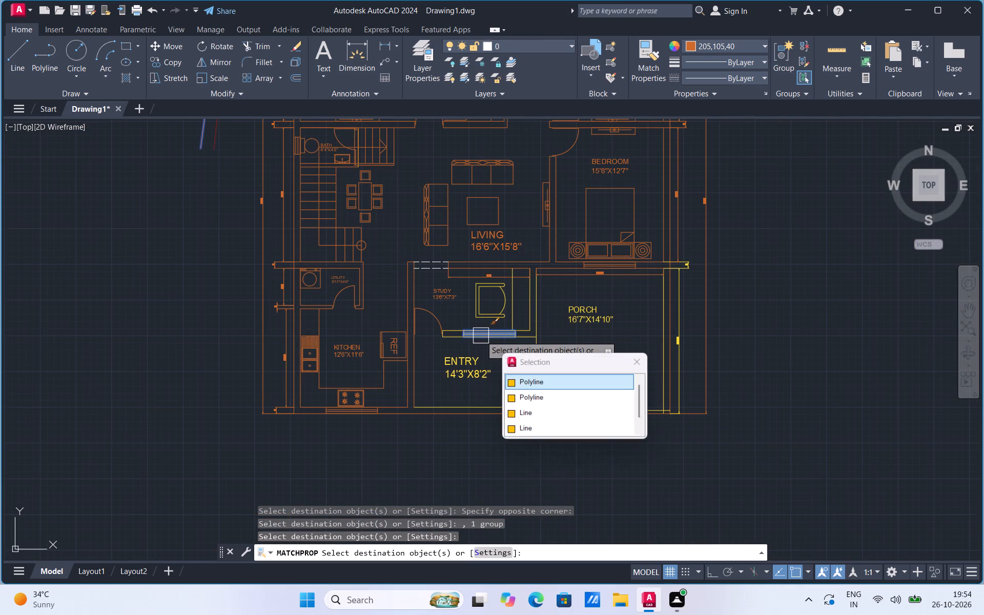
{"action": "left_click", "coordinate": [450, 407]}
{"action": "left_click", "coordinate": [455, 381]}
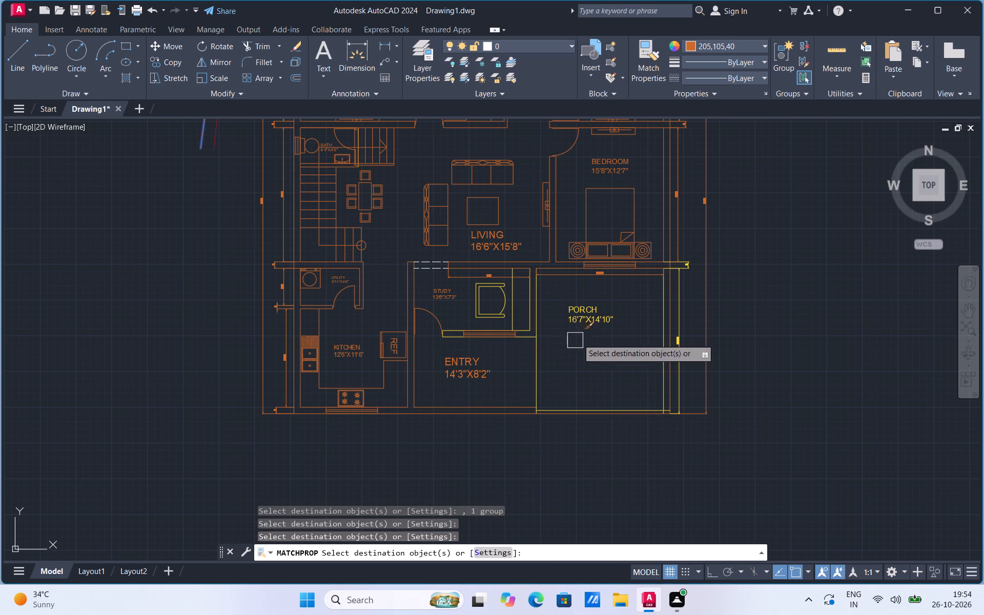
Match the orange properties onto the Porch's label, boundary lines and the 9" dimension at the Bedroom wall's outer end.
{"action": "left_click", "coordinate": [589, 326]}
{"action": "left_click", "coordinate": [557, 404]}
{"action": "left_click_drag", "start_coordinate": [535, 359], "coordinate": [547, 349]}
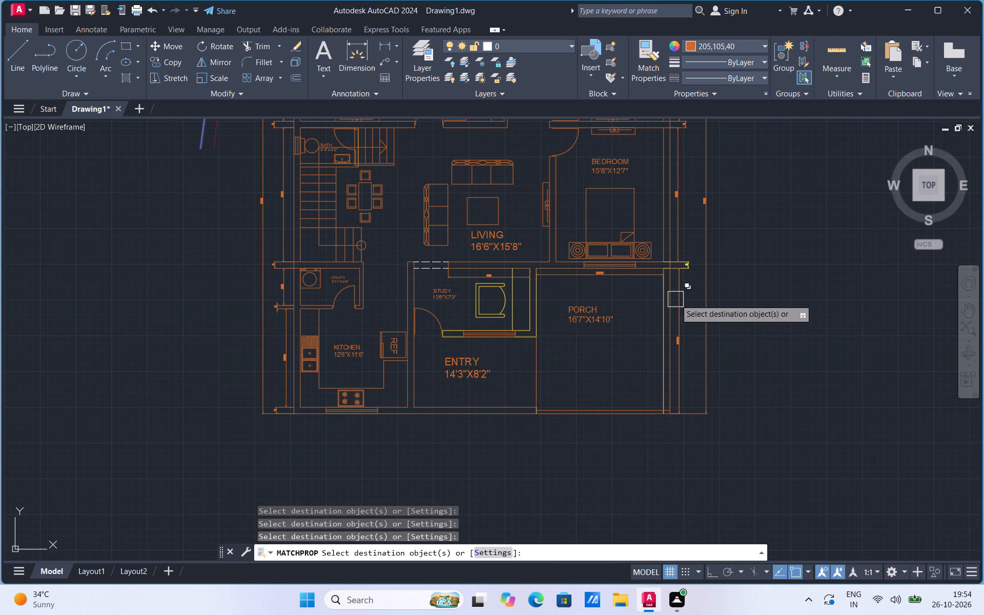
{"action": "left_click", "coordinate": [662, 306]}
{"action": "left_click", "coordinate": [684, 290]}
{"action": "left_click", "coordinate": [693, 267]}
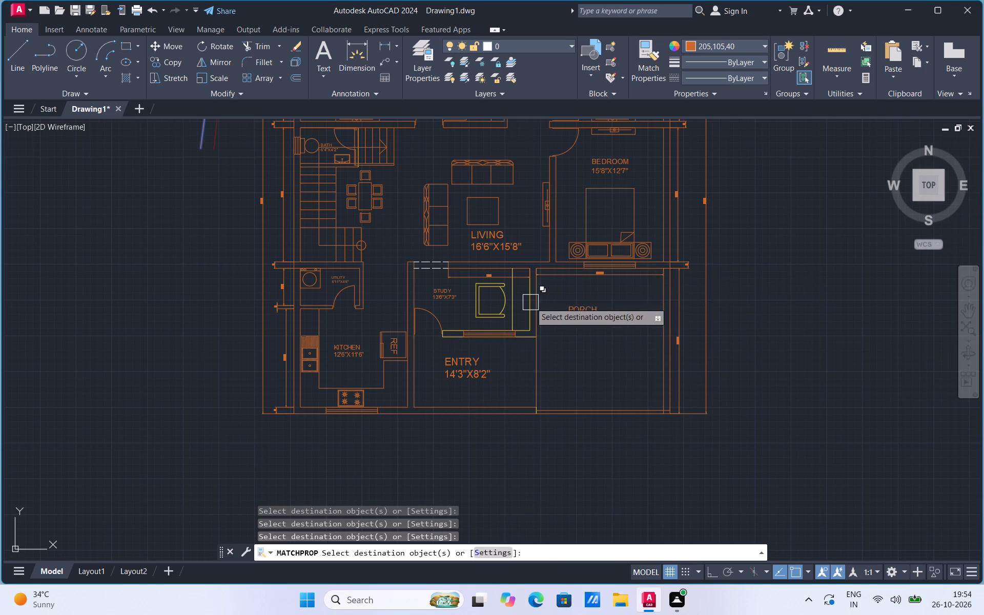
Match the orange properties onto the Study's desk edge and the chair's back arc, arm end and outer outline.
{"action": "scroll", "coordinate": [530, 302], "scroll_direction": "up", "scroll_amount": 2}
{"action": "left_click", "coordinate": [485, 305]}
{"action": "left_click", "coordinate": [465, 308]}
{"action": "left_click", "coordinate": [466, 252]}
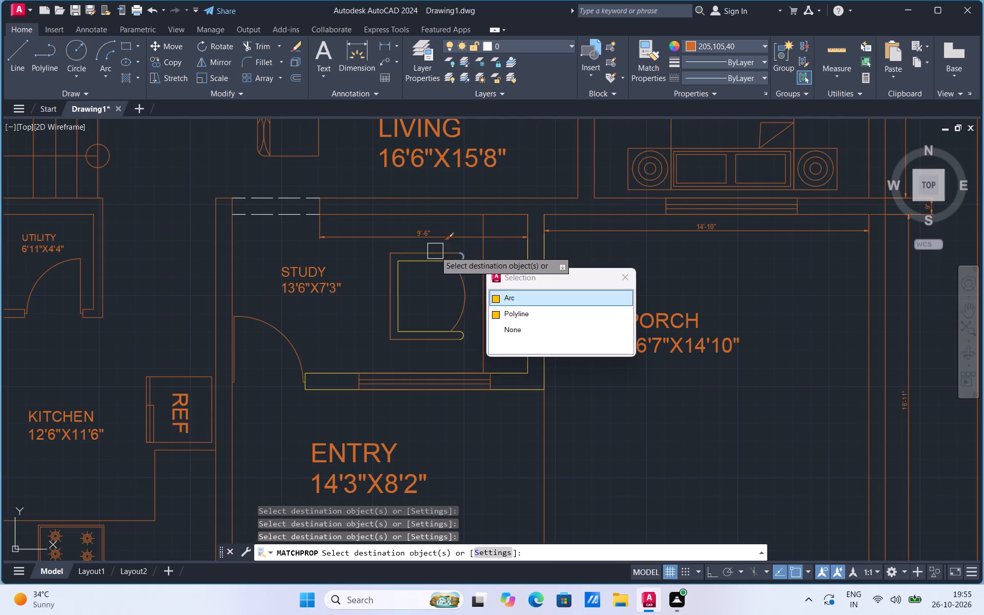
{"action": "left_click", "coordinate": [435, 251]}
{"action": "left_click", "coordinate": [427, 258]}
Match the orange properties onto the Study's Entry-side and Porch-side wall lines, door-side wall end and the chair's inner outline.
{"action": "left_click", "coordinate": [350, 371]}
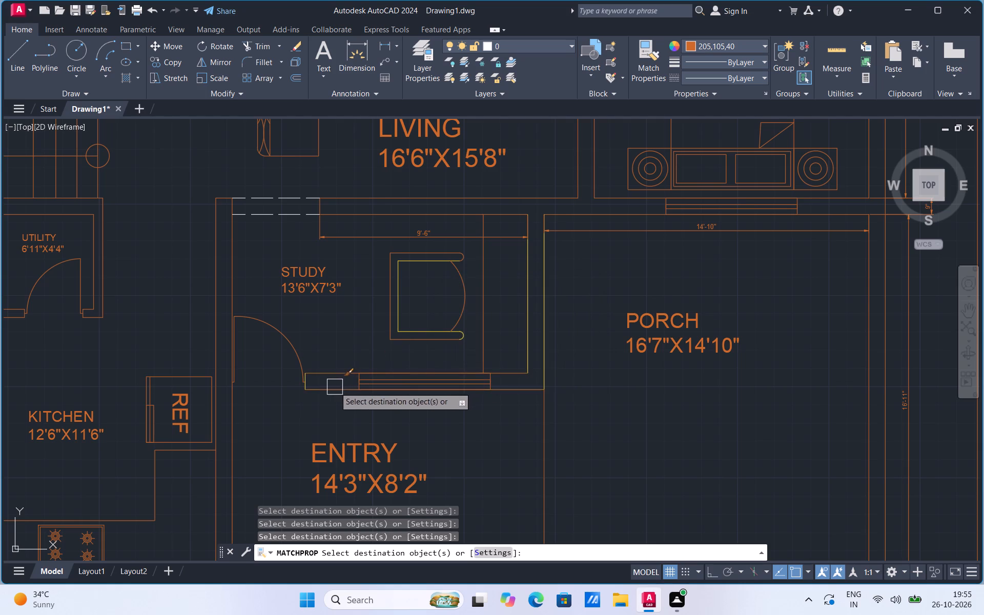
{"action": "left_click", "coordinate": [334, 387]}
{"action": "left_click", "coordinate": [532, 325]}
{"action": "left_click", "coordinate": [549, 299]}
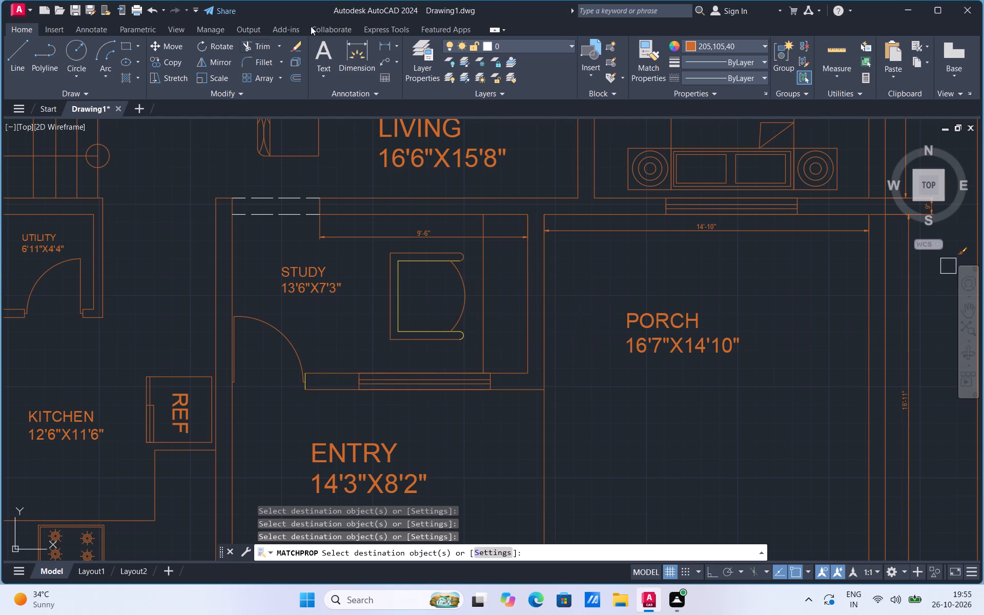
{"action": "scroll", "coordinate": [291, 391], "scroll_direction": "up", "scroll_amount": 4}
{"action": "left_click", "coordinate": [374, 360]}
{"action": "scroll", "coordinate": [348, 413], "scroll_direction": "down", "scroll_amount": 3}
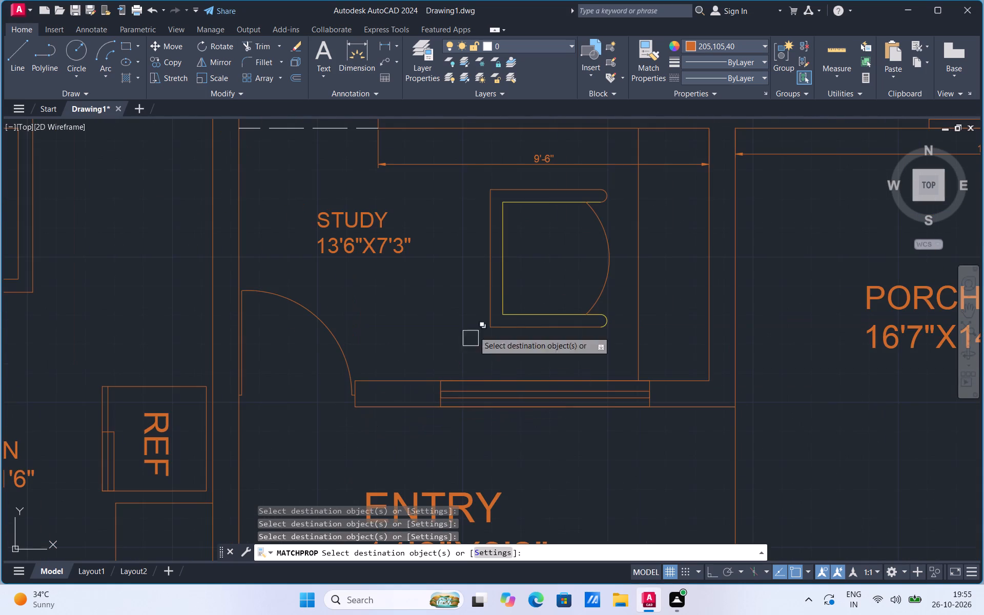
{"action": "left_click", "coordinate": [502, 285]}
{"action": "left_click", "coordinate": [609, 323]}
Inspect the whole floor plan for objects still not orange, and end Match Properties.
{"action": "scroll", "coordinate": [511, 397], "scroll_direction": "down", "scroll_amount": 4}
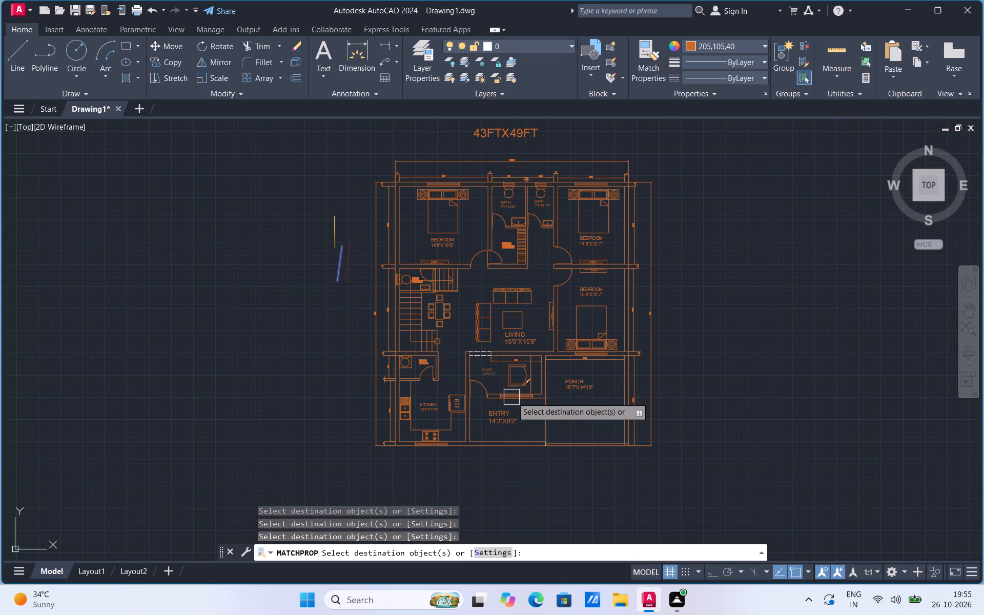
{"action": "scroll", "coordinate": [456, 411], "scroll_direction": "up", "scroll_amount": 1}
{"action": "scroll", "coordinate": [505, 424], "scroll_direction": "down", "scroll_amount": 1}
{"action": "scroll", "coordinate": [505, 424], "scroll_direction": "up", "scroll_amount": 1}
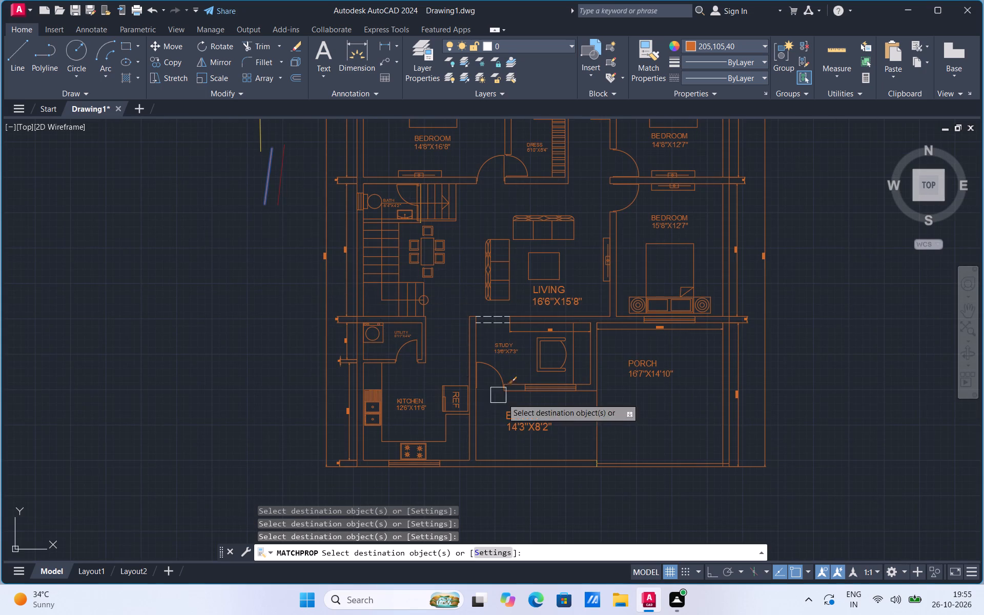
{"action": "scroll", "coordinate": [509, 408], "scroll_direction": "up", "scroll_amount": 2}
{"action": "scroll", "coordinate": [613, 418], "scroll_direction": "up", "scroll_amount": 5}
{"action": "scroll", "coordinate": [634, 409], "scroll_direction": "down", "scroll_amount": 8}
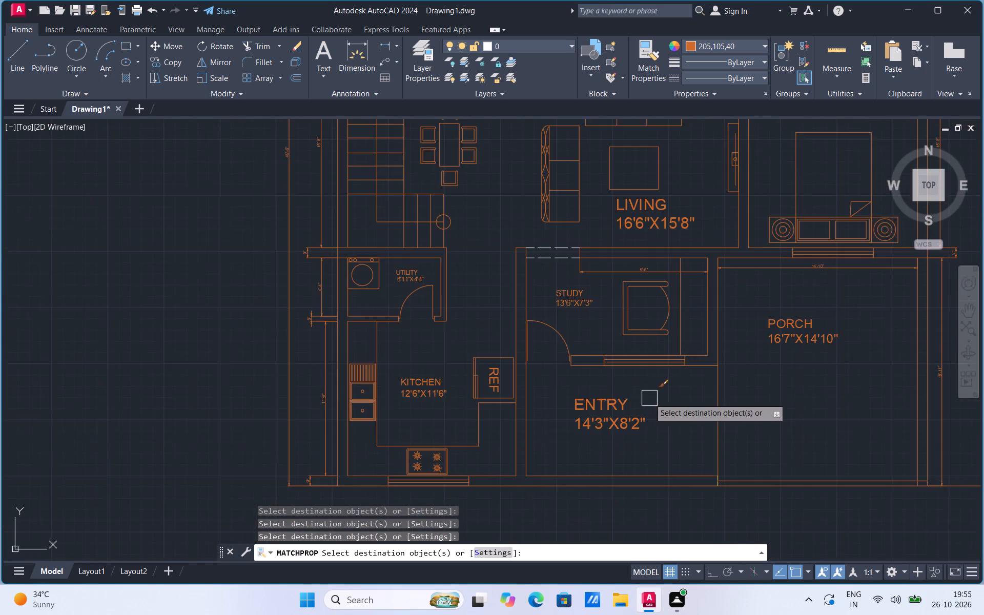
{"action": "scroll", "coordinate": [649, 398], "scroll_direction": "down", "scroll_amount": 2}
{"action": "scroll", "coordinate": [594, 340], "scroll_direction": "up", "scroll_amount": 5}
{"action": "key", "text": "Escape"}
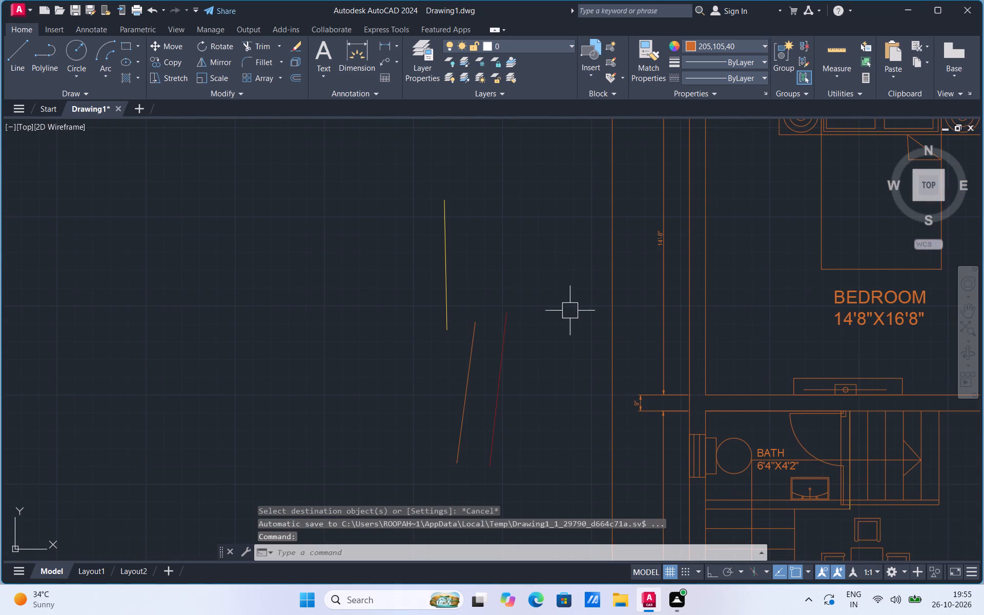
Set the current object colour to yellow 248,215,49.
{"action": "left_click", "coordinate": [693, 44]}
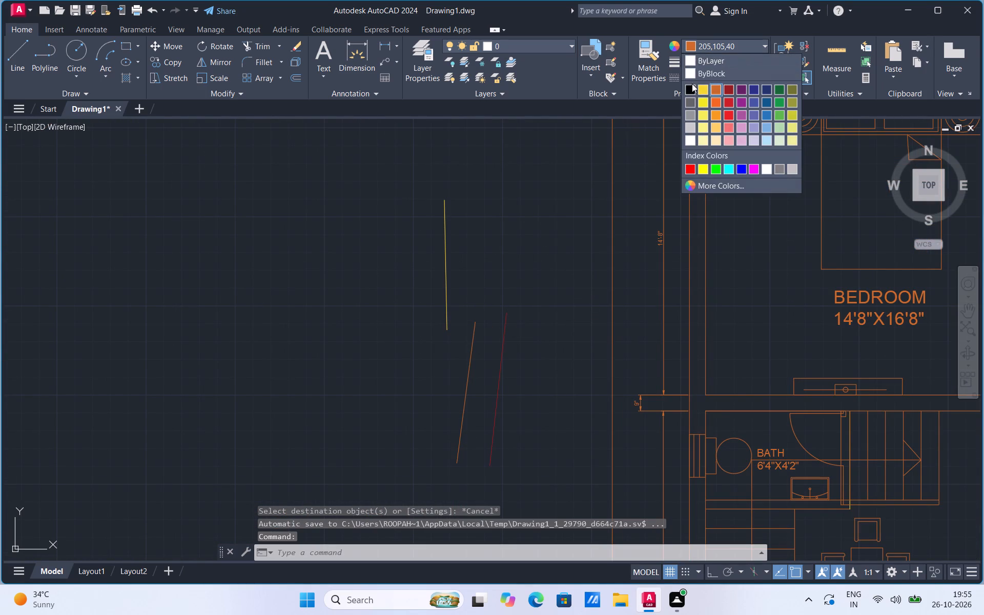
{"action": "left_click", "coordinate": [702, 90]}
{"action": "key", "text": "Escape"}
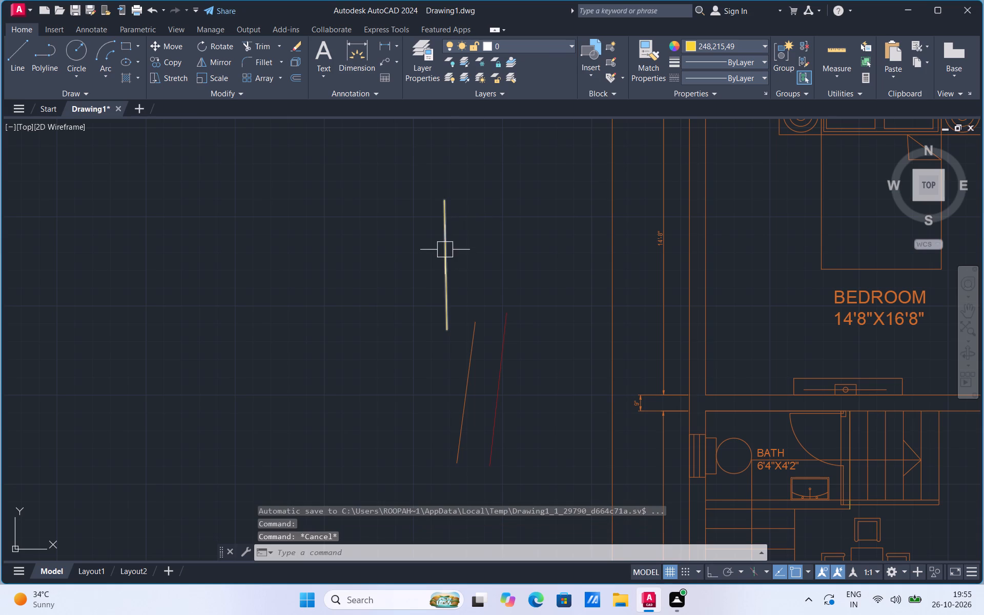
Match the yellow sample line's properties onto the 43FTX49FT title, the overall width, wall and 16'-8" dimensions, and the top outer wall line.
{"action": "left_click", "coordinate": [640, 72]}
{"action": "left_click", "coordinate": [435, 258]}
{"action": "left_click", "coordinate": [453, 269]}
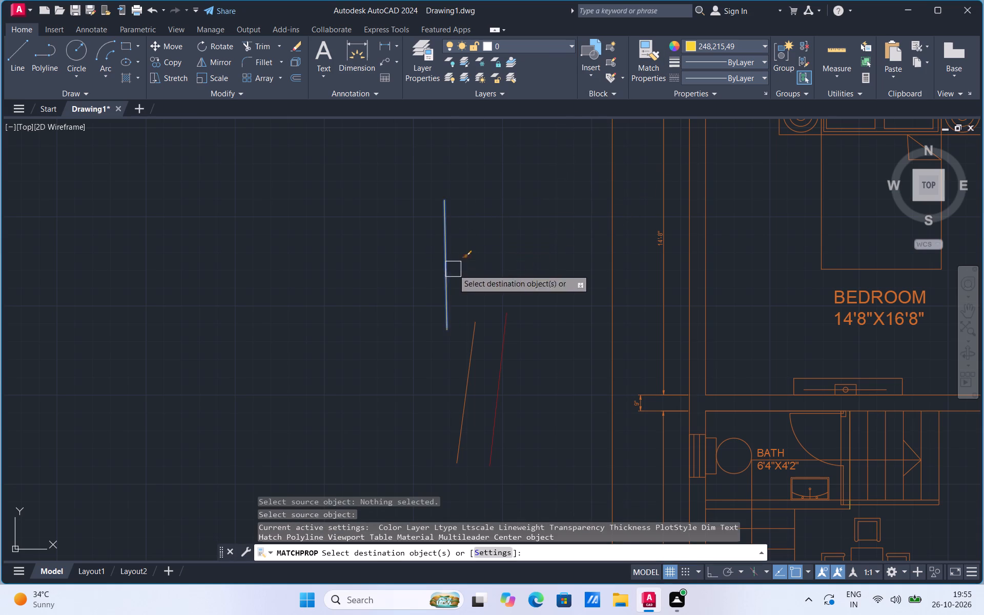
{"action": "scroll", "coordinate": [404, 337], "scroll_direction": "down", "scroll_amount": 2}
{"action": "scroll", "coordinate": [731, 154], "scroll_direction": "up", "scroll_amount": 1}
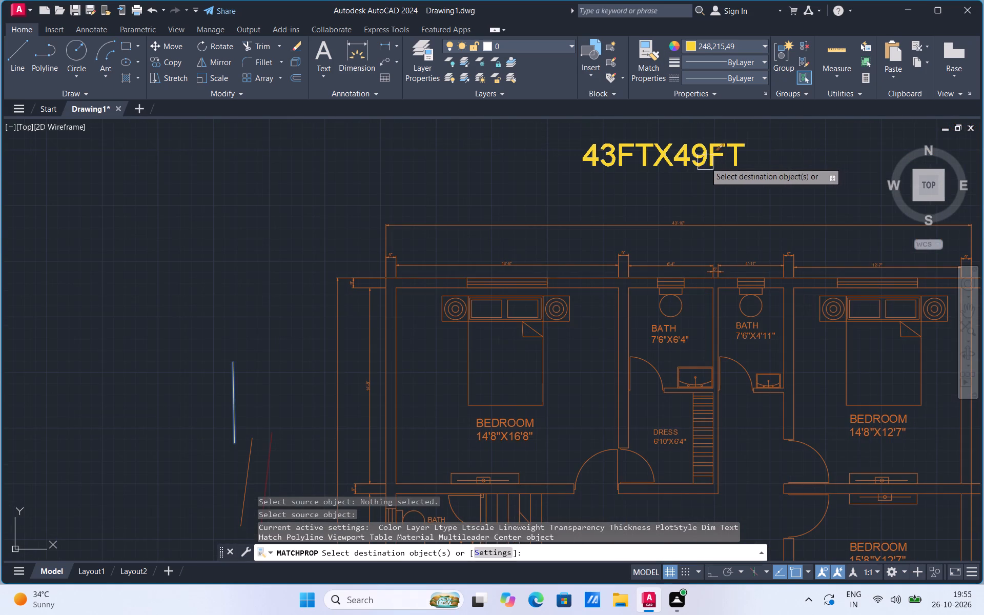
{"action": "left_click", "coordinate": [705, 162]}
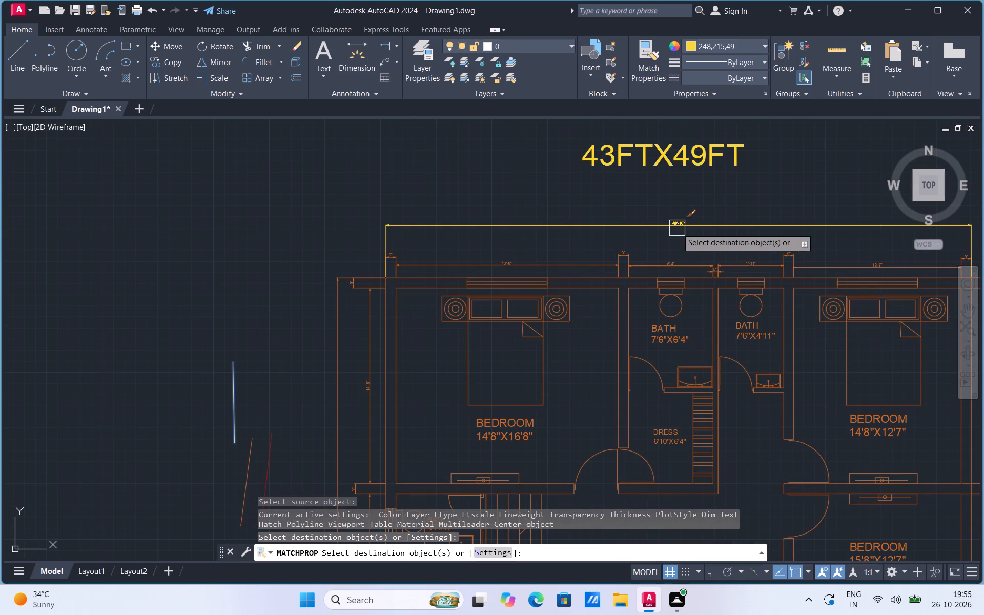
{"action": "left_click", "coordinate": [677, 228]}
{"action": "left_click_drag", "start_coordinate": [624, 252], "coordinate": [600, 258]}
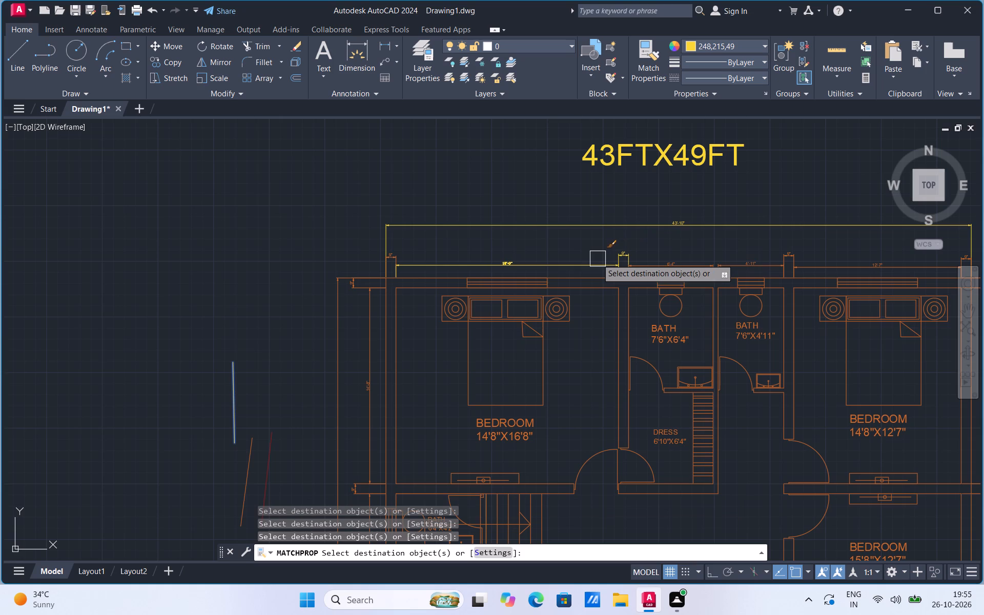
{"action": "left_click", "coordinate": [593, 260]}
{"action": "left_click", "coordinate": [582, 275]}
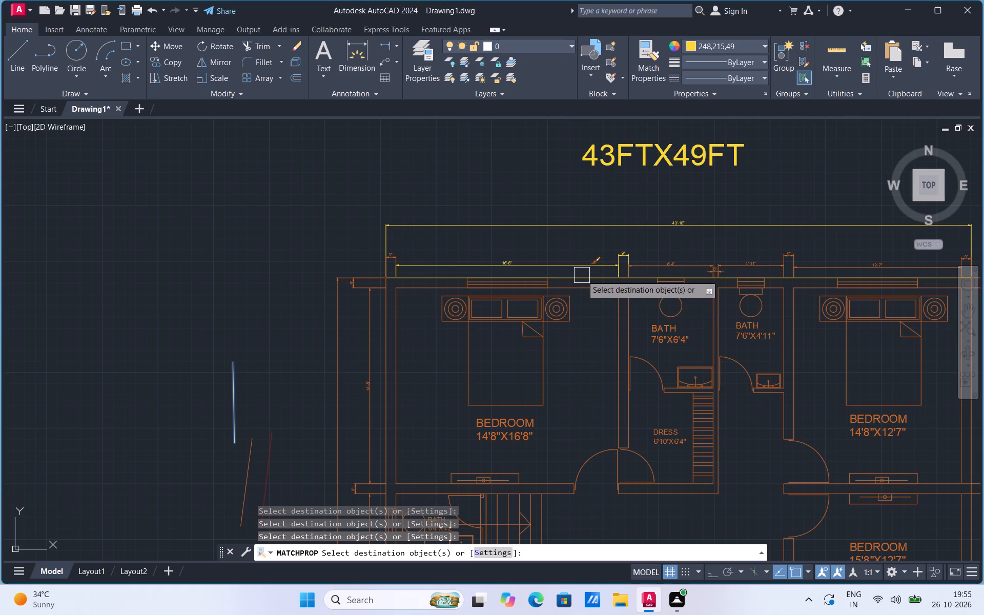
Match the yellow properties onto the 14'8"X16'8" Bedroom's bed, top and outer side wall lines, side dimensions, corner 9" dimensions, window and label.
{"action": "left_click_drag", "start_coordinate": [580, 285], "coordinate": [557, 307]}
{"action": "left_click_drag", "start_coordinate": [557, 307], "coordinate": [423, 335]}
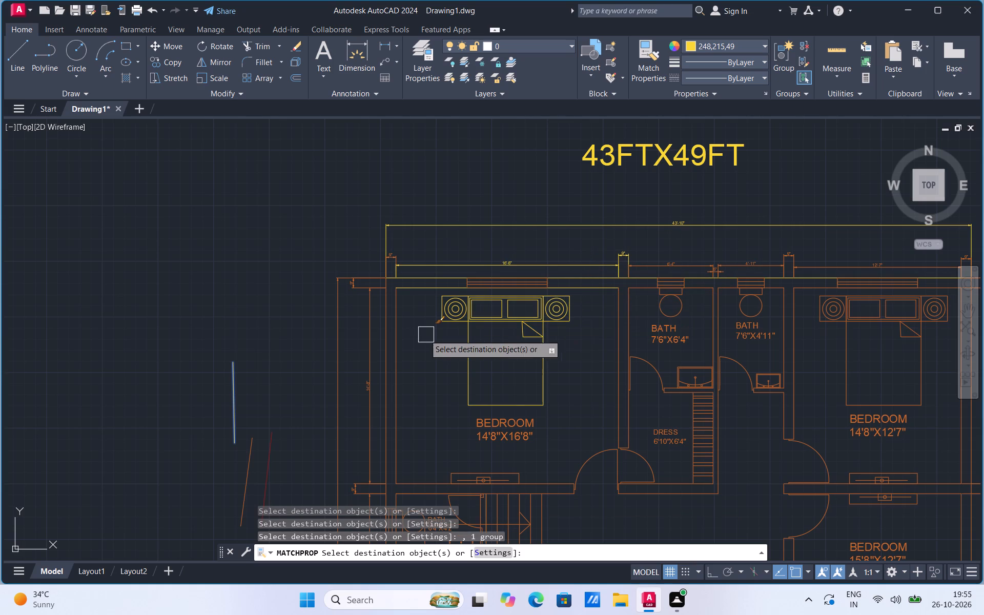
{"action": "left_click_drag", "start_coordinate": [423, 335], "coordinate": [397, 335]}
{"action": "left_click_drag", "start_coordinate": [397, 335], "coordinate": [384, 336]}
{"action": "left_click_drag", "start_coordinate": [384, 336], "coordinate": [368, 341]}
{"action": "left_click_drag", "start_coordinate": [368, 341], "coordinate": [341, 352]}
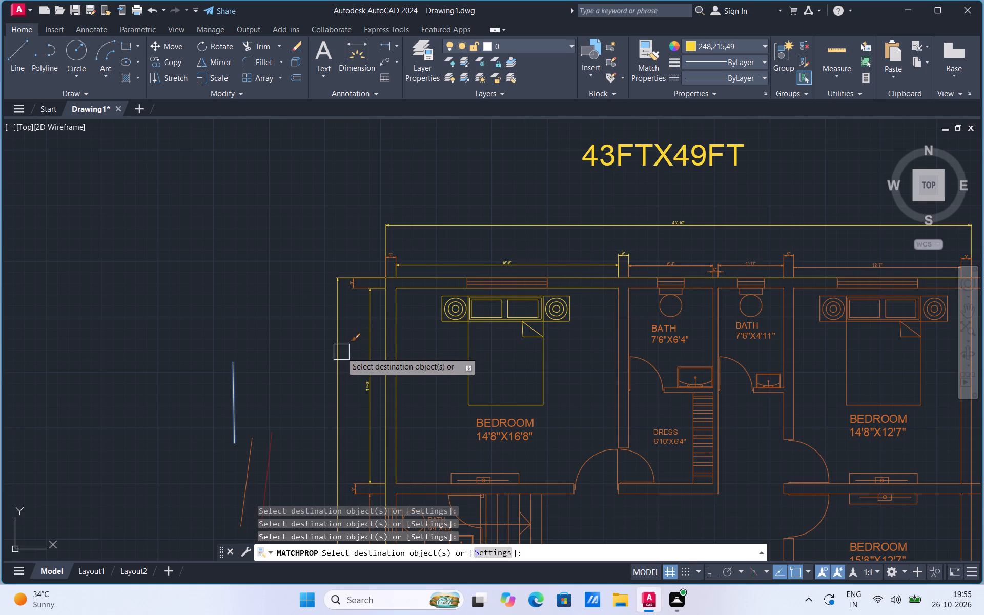
{"action": "left_click_drag", "start_coordinate": [341, 352], "coordinate": [354, 294]}
{"action": "left_click", "coordinate": [354, 294]}
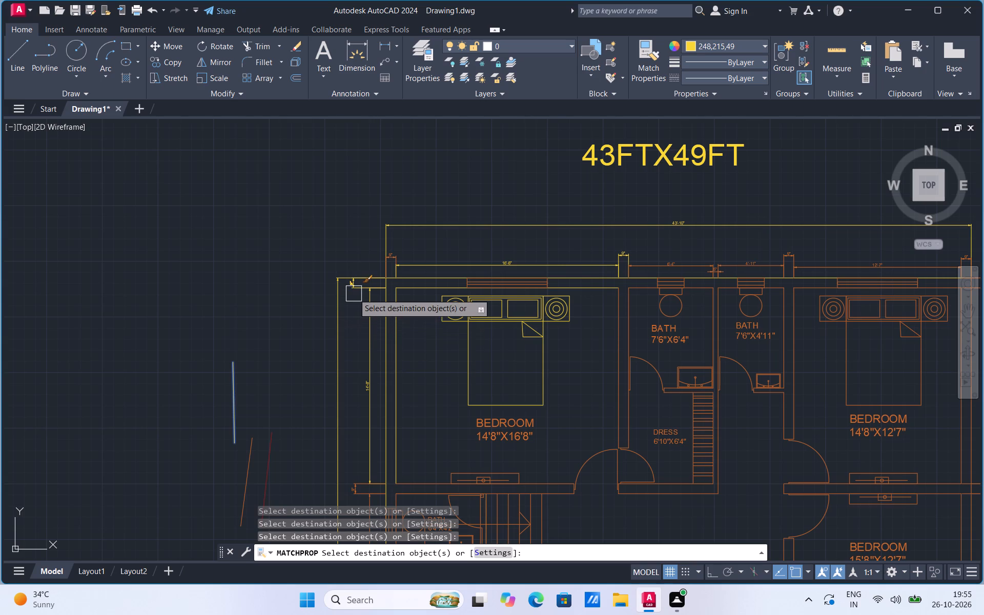
{"action": "left_click_drag", "start_coordinate": [397, 249], "coordinate": [476, 271]}
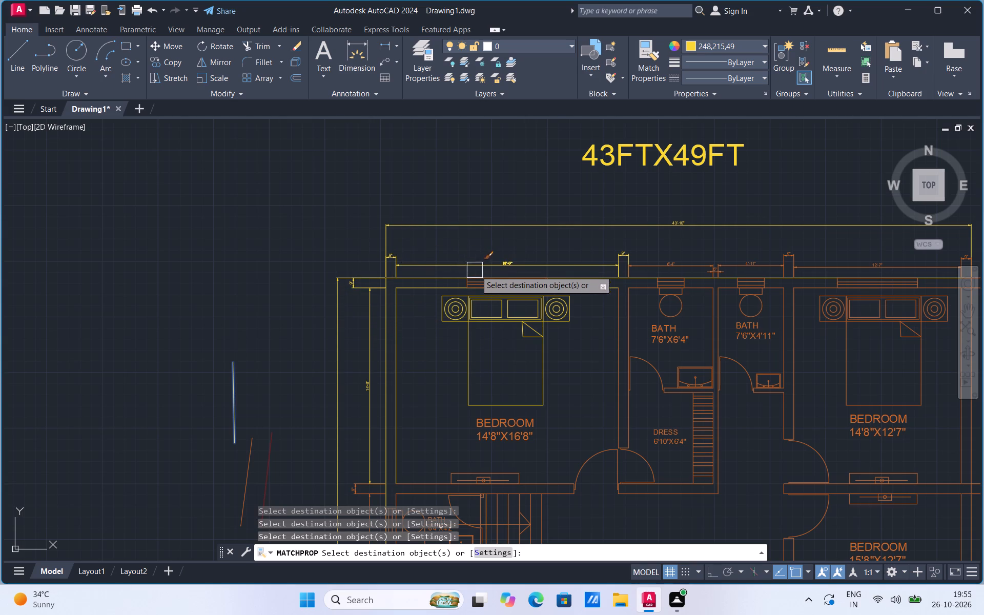
{"action": "left_click_drag", "start_coordinate": [476, 271], "coordinate": [479, 275]}
{"action": "left_click_drag", "start_coordinate": [479, 275], "coordinate": [490, 424]}
{"action": "left_click", "coordinate": [490, 424]}
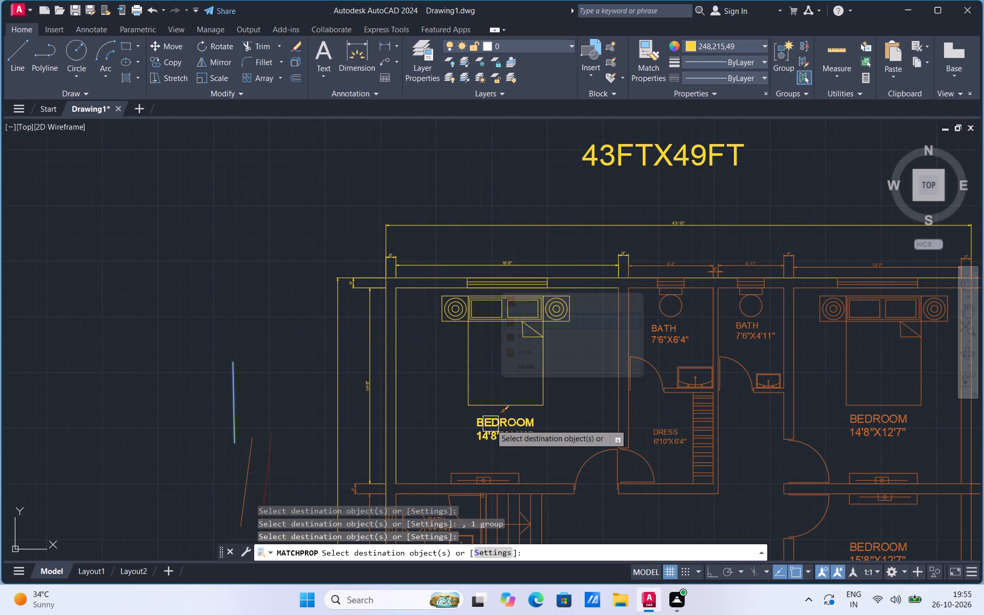
Match the yellow properties onto the wall lines between the 14'8"X16'8" Bedroom and 7'6"X6'4" Bath, and the Bath's toilet circle and top wall line.
{"action": "scroll", "coordinate": [425, 326], "scroll_direction": "down", "scroll_amount": 3}
{"action": "scroll", "coordinate": [489, 364], "scroll_direction": "up", "scroll_amount": 2}
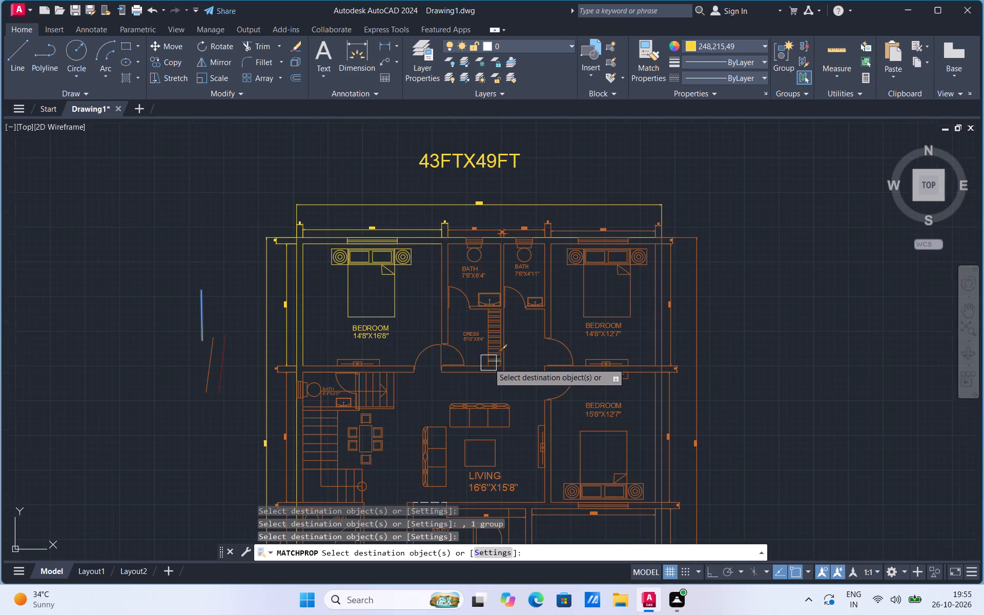
{"action": "scroll", "coordinate": [488, 363], "scroll_direction": "up", "scroll_amount": 1}
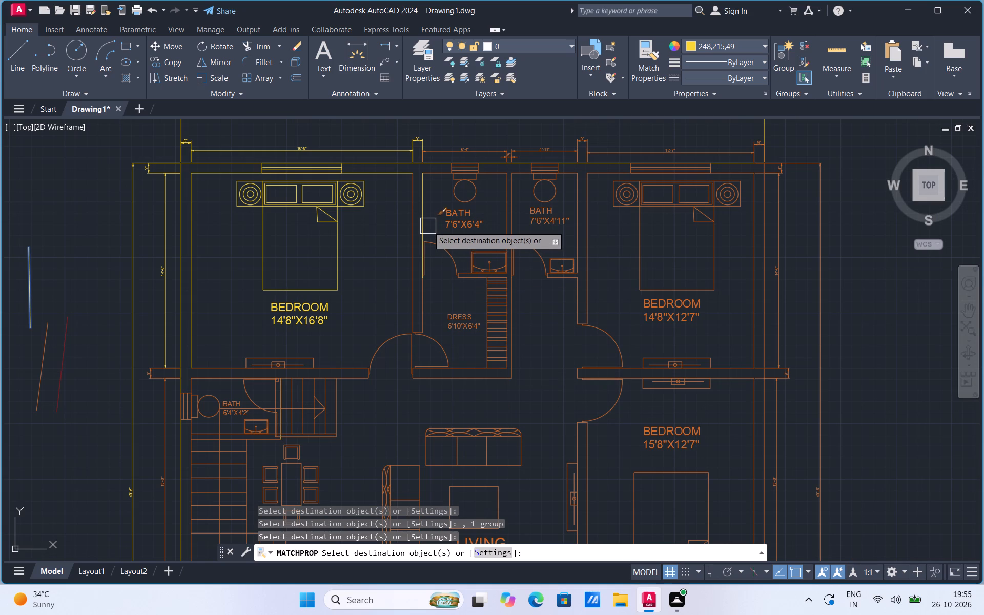
{"action": "left_click_drag", "start_coordinate": [426, 224], "coordinate": [411, 222]}
{"action": "left_click", "coordinate": [411, 222]}
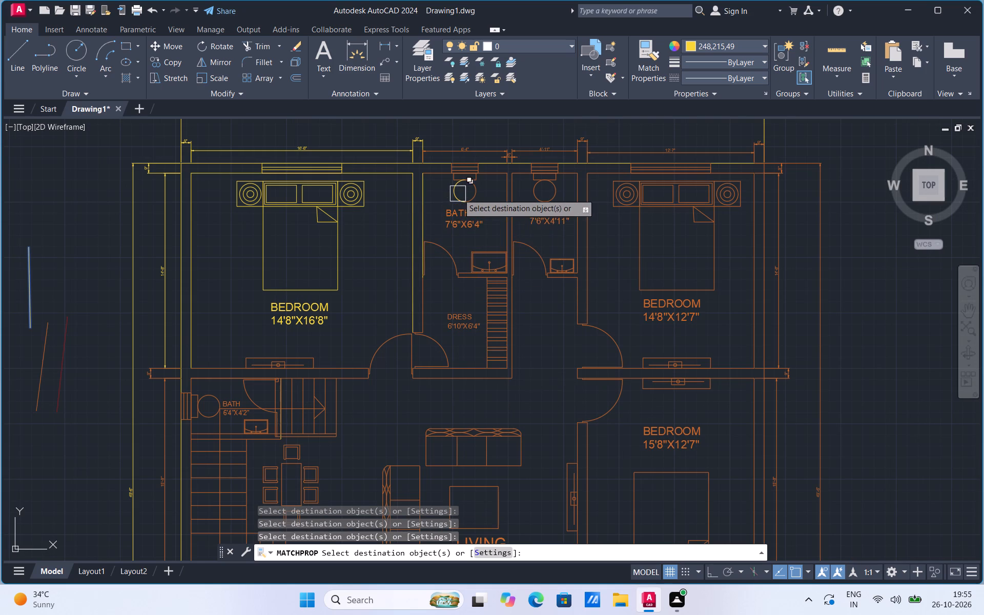
{"action": "left_click_drag", "start_coordinate": [458, 194], "coordinate": [485, 189]}
{"action": "left_click", "coordinate": [485, 189]}
{"action": "left_click_drag", "start_coordinate": [485, 189], "coordinate": [439, 202]}
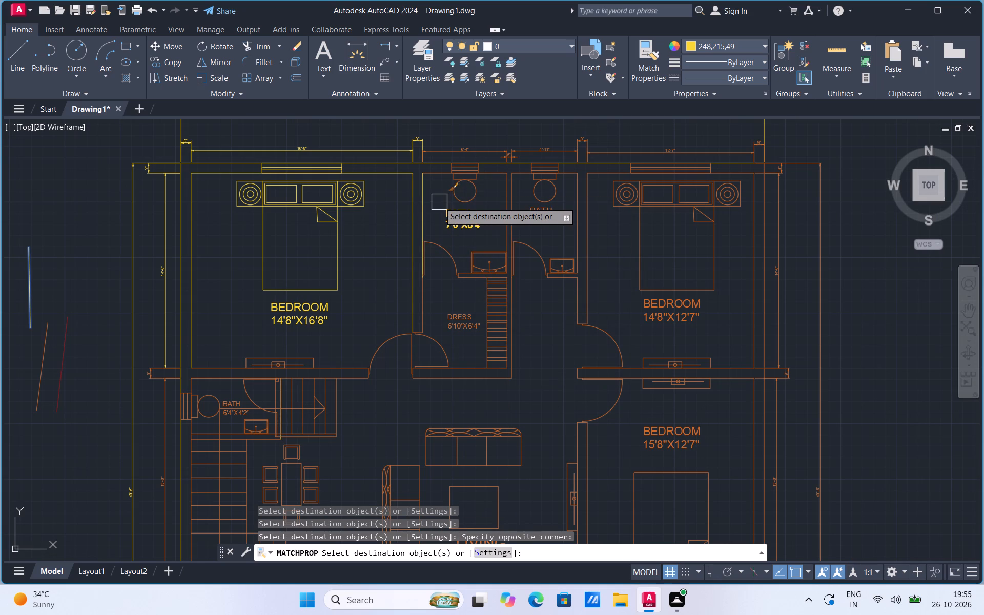
{"action": "left_click_drag", "start_coordinate": [450, 199], "coordinate": [480, 194]}
{"action": "left_click_drag", "start_coordinate": [480, 194], "coordinate": [490, 177]}
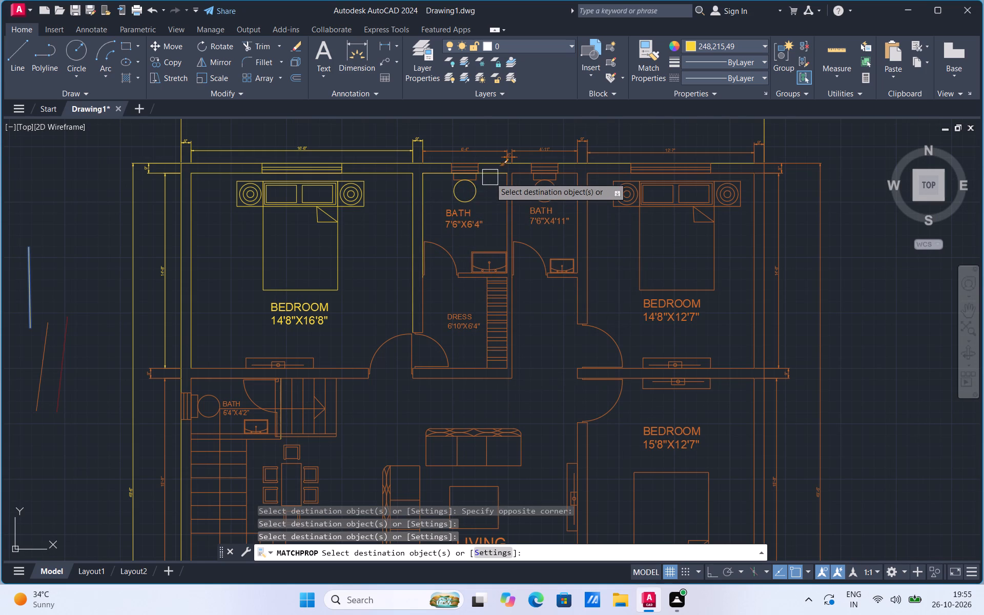
{"action": "left_click_drag", "start_coordinate": [490, 177], "coordinate": [491, 176]}
{"action": "left_click_drag", "start_coordinate": [491, 176], "coordinate": [472, 167]}
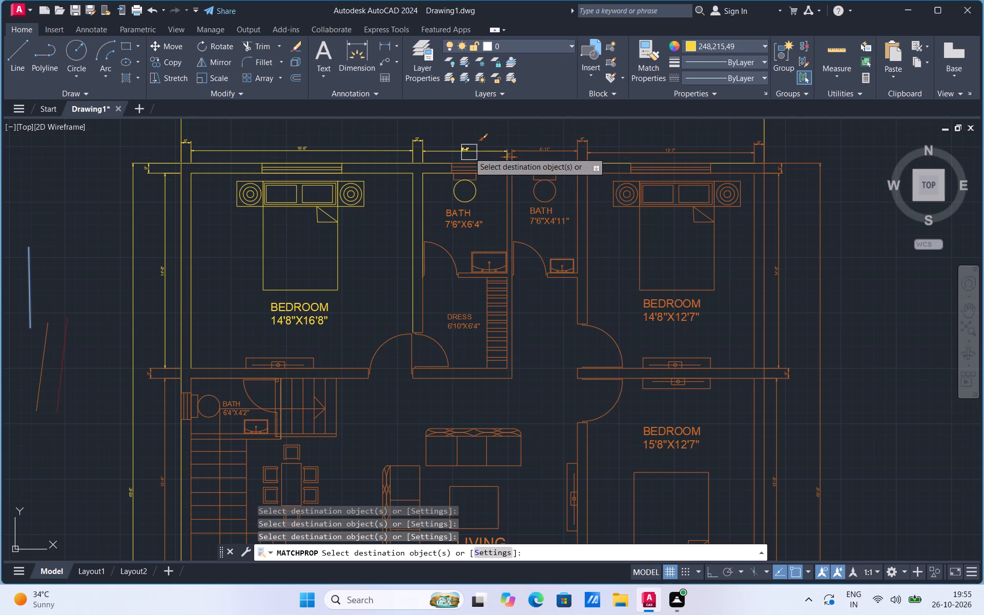
Match the yellow properties onto the 6'-4", 4'-11" and 5" dimensions above the two upper Baths.
{"action": "left_click_drag", "start_coordinate": [469, 152], "coordinate": [531, 142]}
{"action": "left_click_drag", "start_coordinate": [531, 142], "coordinate": [520, 158]}
{"action": "left_click", "coordinate": [520, 158]}
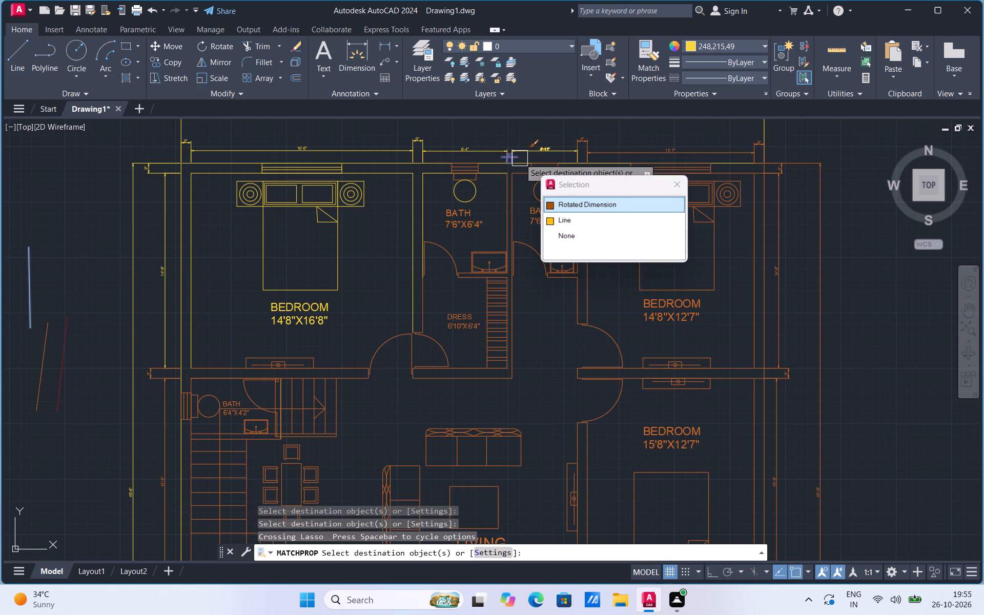
{"action": "scroll", "coordinate": [520, 158], "scroll_direction": "up", "scroll_amount": 3}
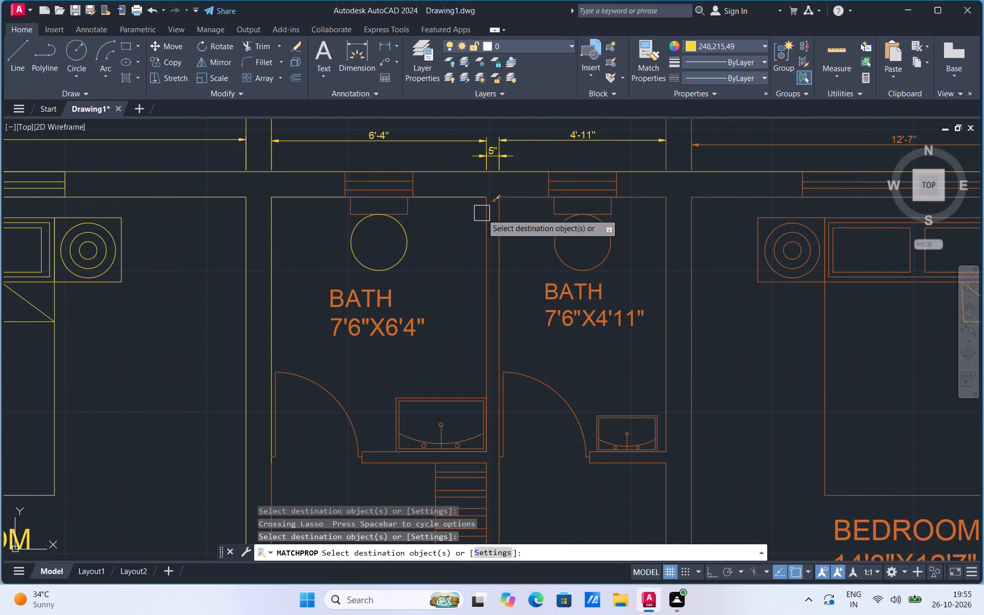
Match the yellow properties onto the 9" and 12'-7" dimensions above the 14'8"X12'7" Bedroom and the windows of the two upper Baths.
{"action": "scroll", "coordinate": [481, 216], "scroll_direction": "down", "scroll_amount": 1}
{"action": "left_click", "coordinate": [607, 152]}
{"action": "left_click", "coordinate": [634, 167]}
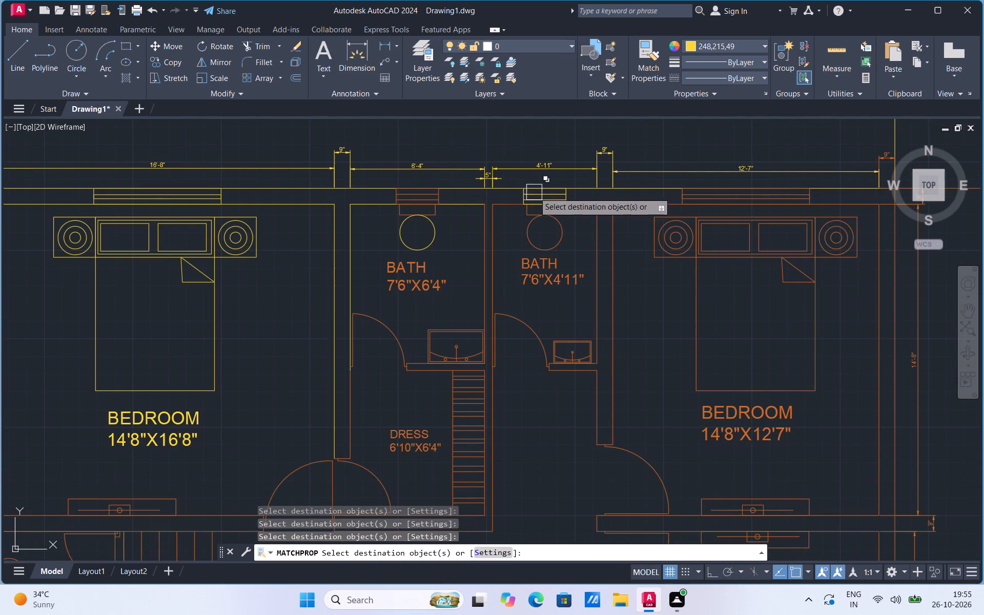
{"action": "left_click", "coordinate": [534, 193]}
{"action": "left_click", "coordinate": [422, 190]}
Match the yellow properties onto the 7'6"X6'4" Bath's toilet tank and label, the wall between the upper Baths, and the 7'6"X4'11" Bath's top wall line.
{"action": "scroll", "coordinate": [438, 156], "scroll_direction": "down", "scroll_amount": 2}
{"action": "scroll", "coordinate": [445, 194], "scroll_direction": "up", "scroll_amount": 2}
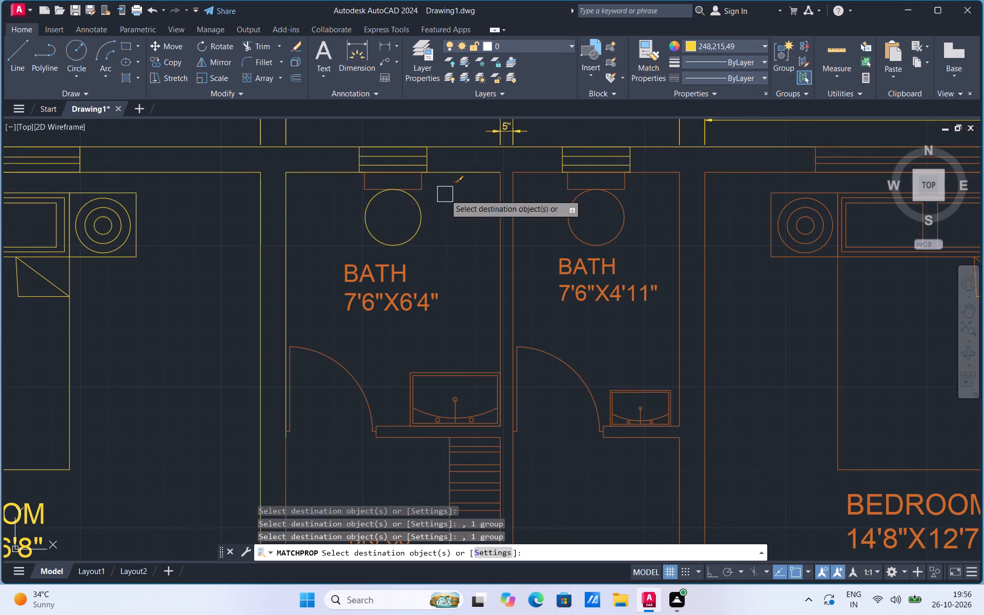
{"action": "left_click", "coordinate": [419, 188]}
{"action": "left_click", "coordinate": [501, 199]}
{"action": "left_click", "coordinate": [507, 194]}
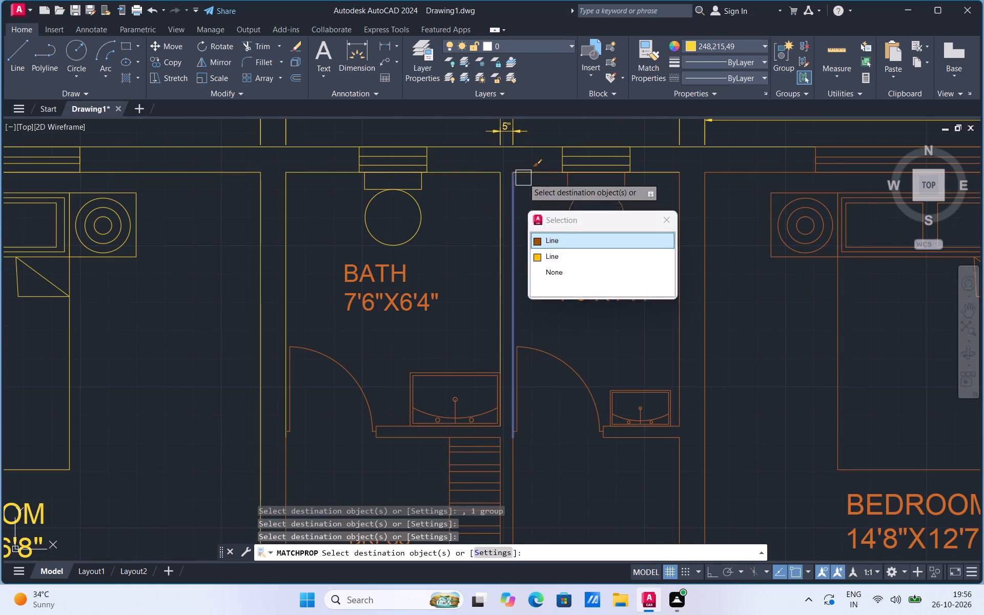
{"action": "left_click", "coordinate": [523, 178]}
{"action": "left_click", "coordinate": [580, 190]}
{"action": "left_click", "coordinate": [556, 181]}
{"action": "left_click", "coordinate": [571, 198]}
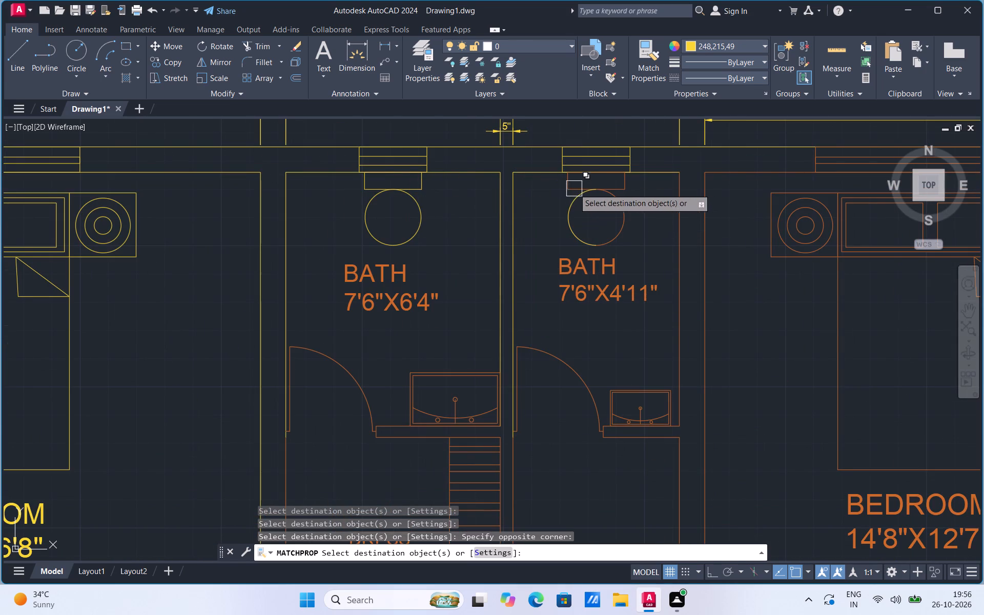
{"action": "left_click", "coordinate": [574, 189]}
{"action": "left_click", "coordinate": [409, 273]}
Match the yellow properties onto the 14'8"X12'7" Bedroom's window, corner 9" and 14'-8" dimensions, top and outer side inner wall lines, and bed.
{"action": "scroll", "coordinate": [375, 246], "scroll_direction": "down", "scroll_amount": 2}
{"action": "scroll", "coordinate": [550, 207], "scroll_direction": "up", "scroll_amount": 1}
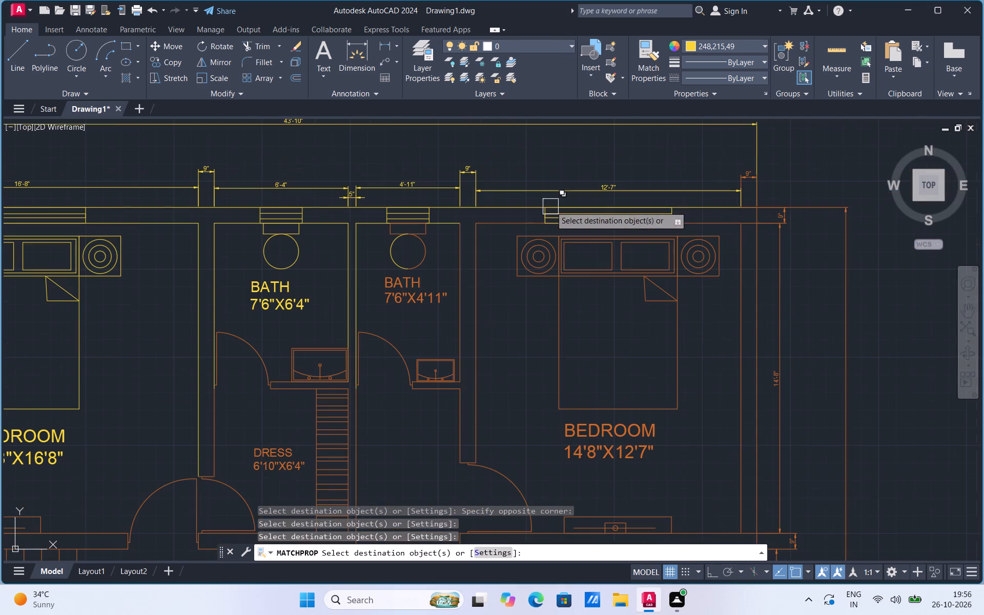
{"action": "left_click", "coordinate": [549, 214]}
{"action": "left_click", "coordinate": [744, 175]}
{"action": "left_click", "coordinate": [778, 218]}
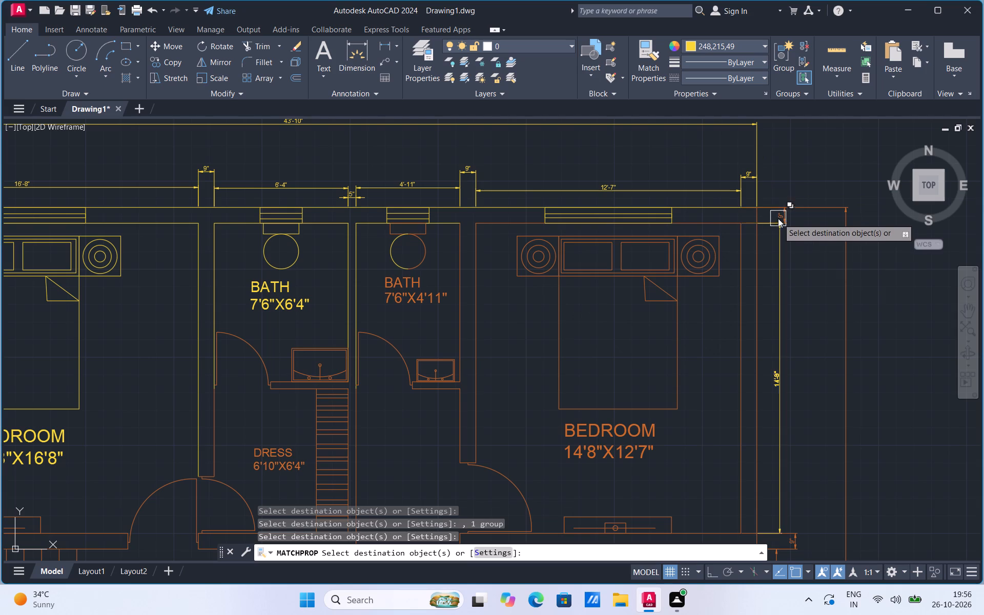
{"action": "left_click", "coordinate": [791, 210]}
{"action": "scroll", "coordinate": [751, 239], "scroll_direction": "up", "scroll_amount": 2}
{"action": "left_click", "coordinate": [751, 244]}
{"action": "left_click", "coordinate": [740, 269]}
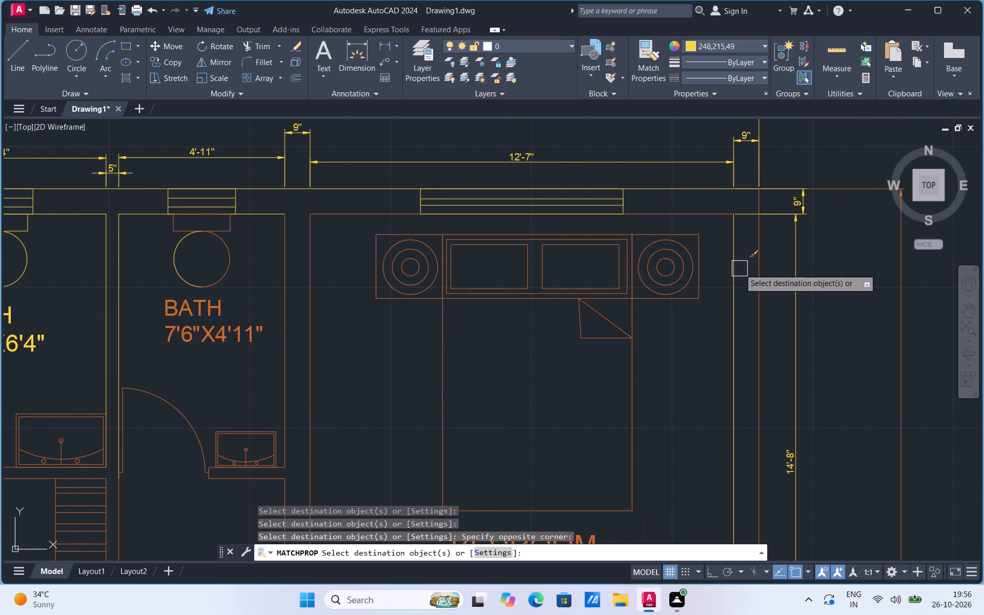
{"action": "left_click", "coordinate": [740, 265]}
{"action": "left_click", "coordinate": [695, 215]}
{"action": "left_click", "coordinate": [675, 253]}
Match the yellow properties onto the 7'6"X4'11" Bath's toilet and label, and the wall lines between it and the 14'8"X12'7" Bedroom.
{"action": "left_click", "coordinate": [275, 263]}
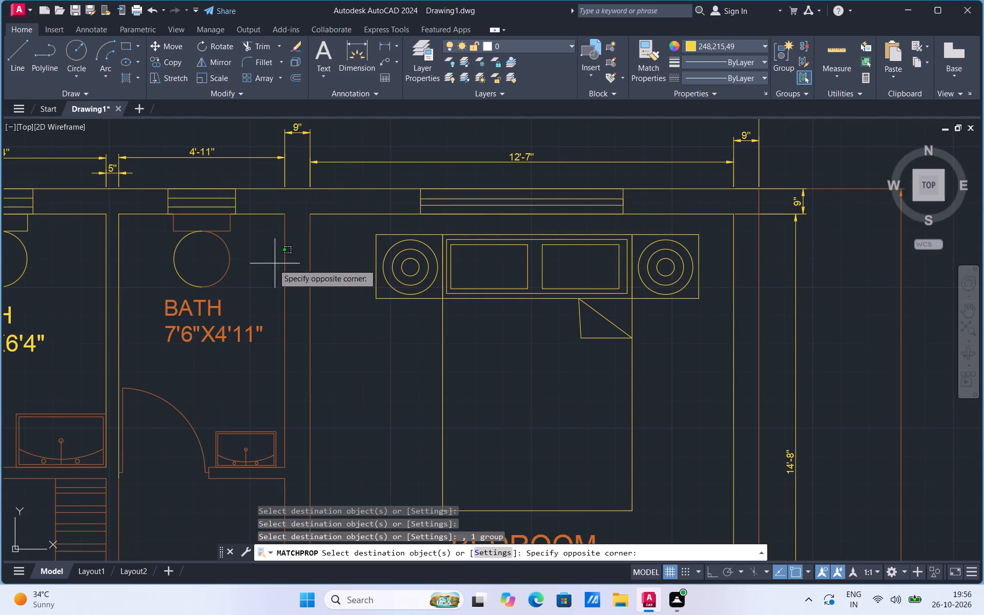
{"action": "left_click", "coordinate": [222, 264]}
{"action": "left_click", "coordinate": [228, 228]}
{"action": "left_click", "coordinate": [230, 326]}
{"action": "left_click", "coordinate": [288, 281]}
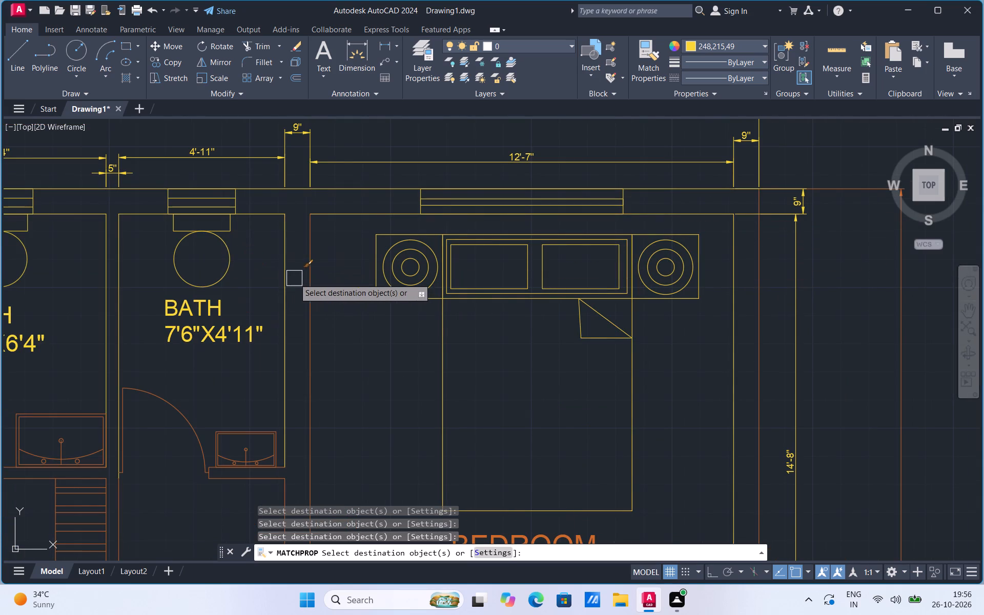
{"action": "left_click", "coordinate": [312, 277]}
Match the yellow properties onto the outer wall line and overall 49'-6" dimension beside the 14'8"X12'7" Bedroom, and that Bedroom's label.
{"action": "scroll", "coordinate": [466, 280], "scroll_direction": "down", "scroll_amount": 1}
{"action": "left_click", "coordinate": [657, 291]}
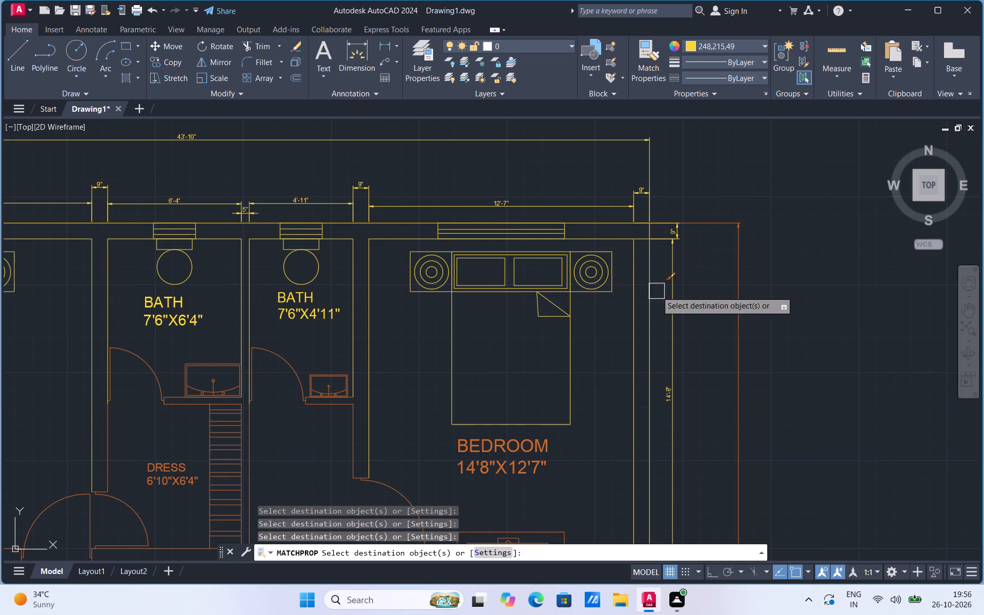
{"action": "left_click", "coordinate": [703, 230]}
{"action": "left_click", "coordinate": [551, 444]}
Match the yellow properties onto the Dress label, the 14'8"X16'8" Bedroom and Dress doors, and the end and Dress-side line of their shared wall.
{"action": "scroll", "coordinate": [614, 298], "scroll_direction": "down", "scroll_amount": 2}
{"action": "scroll", "coordinate": [434, 398], "scroll_direction": "up", "scroll_amount": 2}
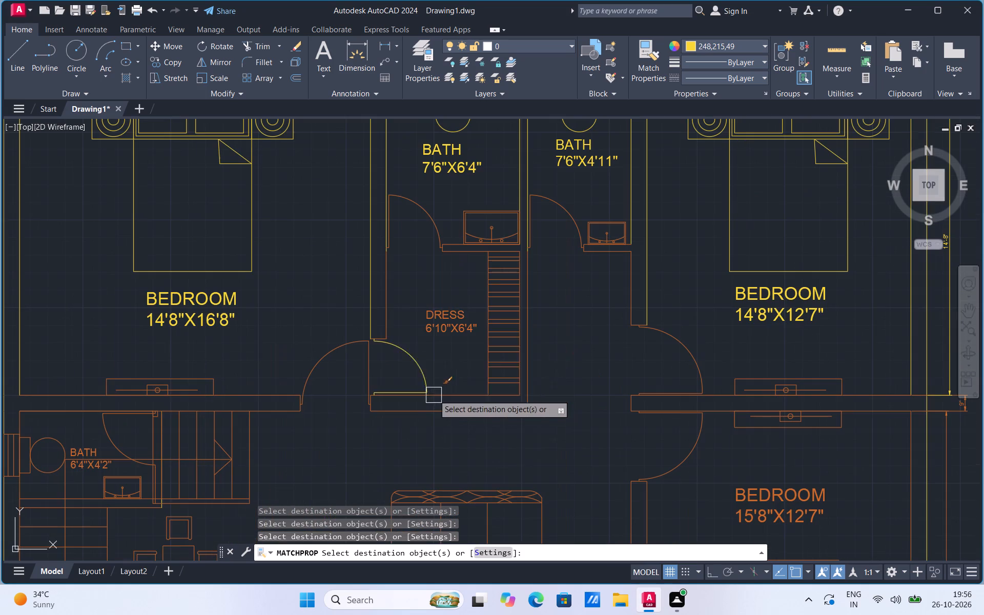
{"action": "left_click_drag", "start_coordinate": [449, 331], "coordinate": [443, 335]}
{"action": "left_click", "coordinate": [364, 372]}
{"action": "left_click", "coordinate": [397, 362]}
{"action": "scroll", "coordinate": [392, 348], "scroll_direction": "up", "scroll_amount": 1}
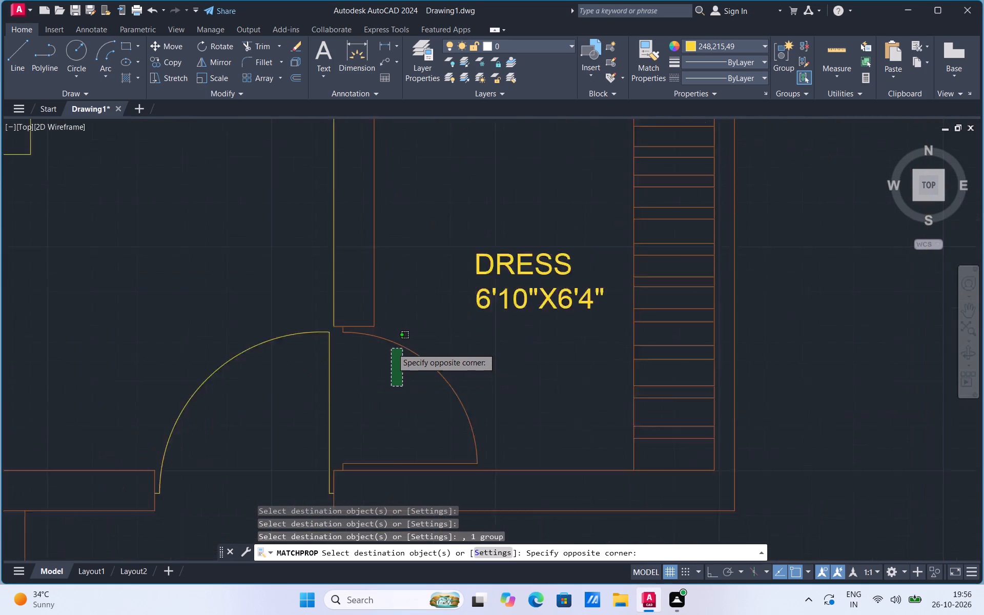
{"action": "scroll", "coordinate": [392, 348], "scroll_direction": "up", "scroll_amount": 2}
{"action": "left_click", "coordinate": [368, 330]}
{"action": "left_click", "coordinate": [342, 315]}
{"action": "left_click", "coordinate": [366, 290]}
{"action": "scroll", "coordinate": [406, 321], "scroll_direction": "down", "scroll_amount": 3}
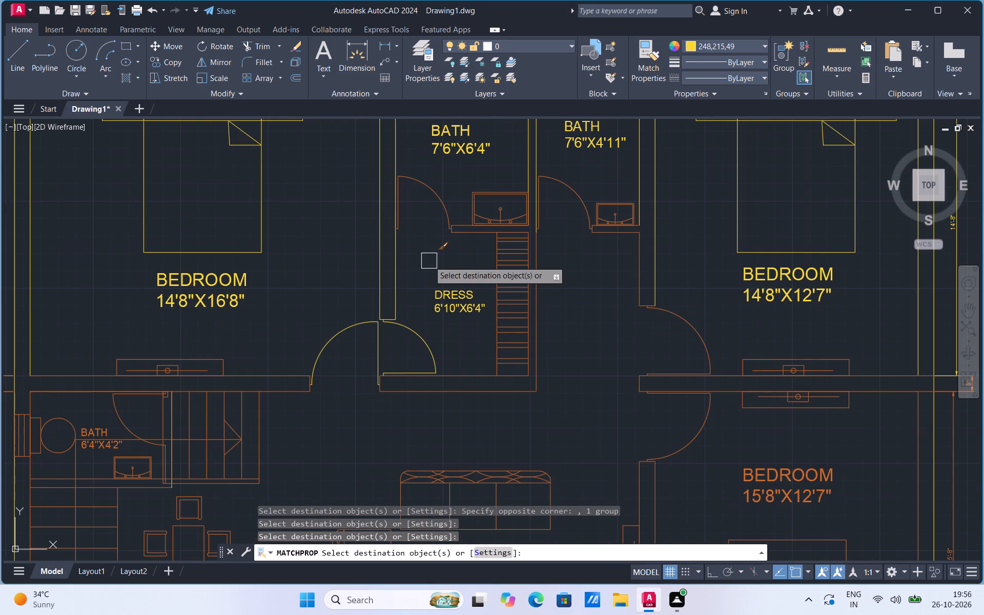
Match the yellow properties onto the 7'6"X6'4" Bath's door and the wall lines between that Bath and the Dress.
{"action": "left_click", "coordinate": [426, 187]}
{"action": "scroll", "coordinate": [469, 221], "scroll_direction": "up", "scroll_amount": 2}
{"action": "left_click", "coordinate": [455, 231]}
{"action": "left_click", "coordinate": [443, 243]}
Match the yellow properties onto the Living room's two sofas, centre table, 16'6"X15'8" label and TV unit.
{"action": "scroll", "coordinate": [433, 237], "scroll_direction": "up", "scroll_amount": 2}
{"action": "scroll", "coordinate": [433, 237], "scroll_direction": "down", "scroll_amount": 8}
{"action": "scroll", "coordinate": [446, 256], "scroll_direction": "up", "scroll_amount": 1}
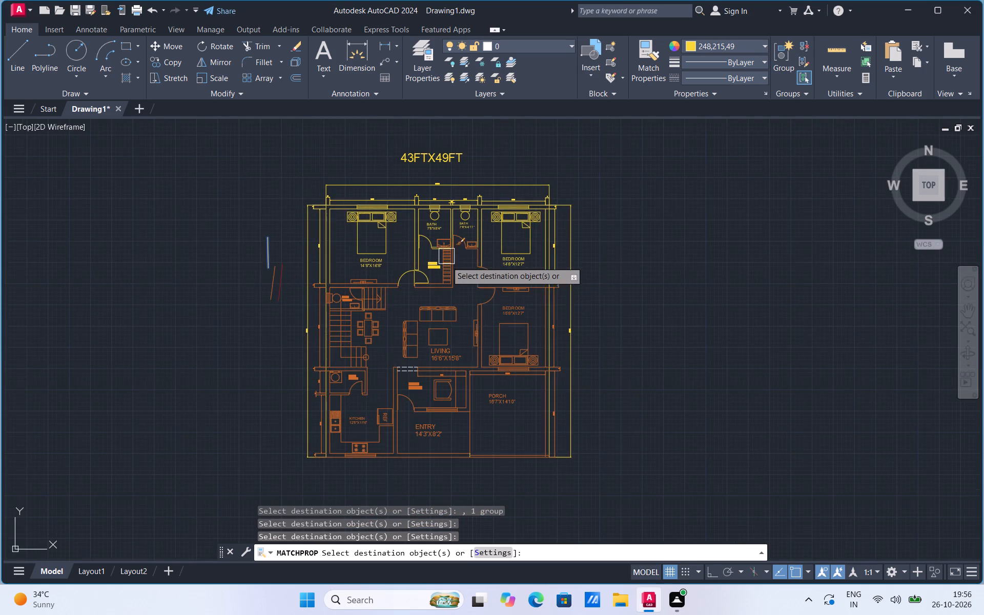
{"action": "scroll", "coordinate": [409, 354], "scroll_direction": "up", "scroll_amount": 7}
{"action": "scroll", "coordinate": [384, 316], "scroll_direction": "down", "scroll_amount": 3}
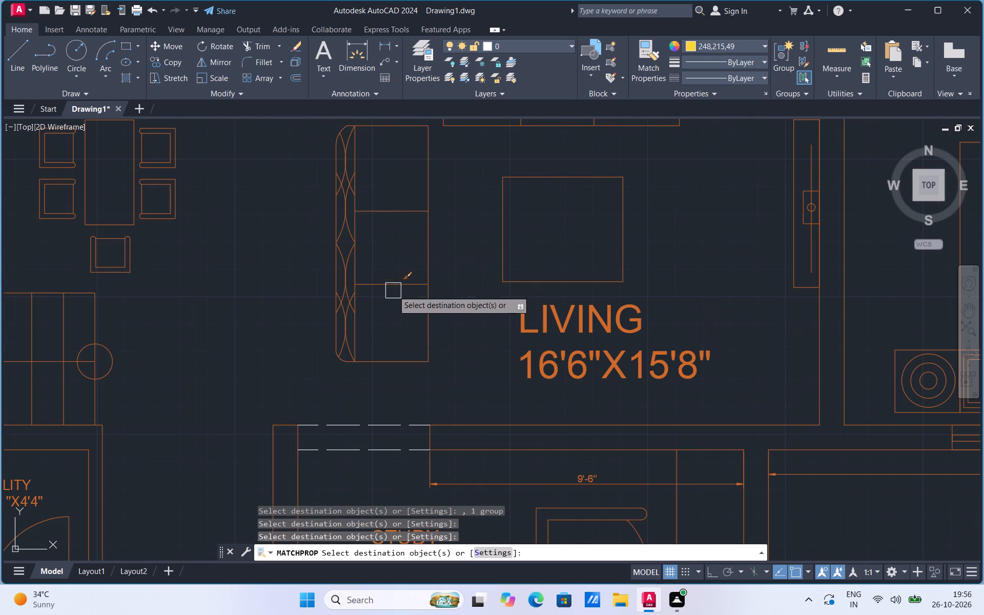
{"action": "left_click", "coordinate": [395, 283]}
{"action": "left_click", "coordinate": [498, 263]}
{"action": "left_click", "coordinate": [542, 324]}
{"action": "scroll", "coordinate": [473, 397], "scroll_direction": "down", "scroll_amount": 2}
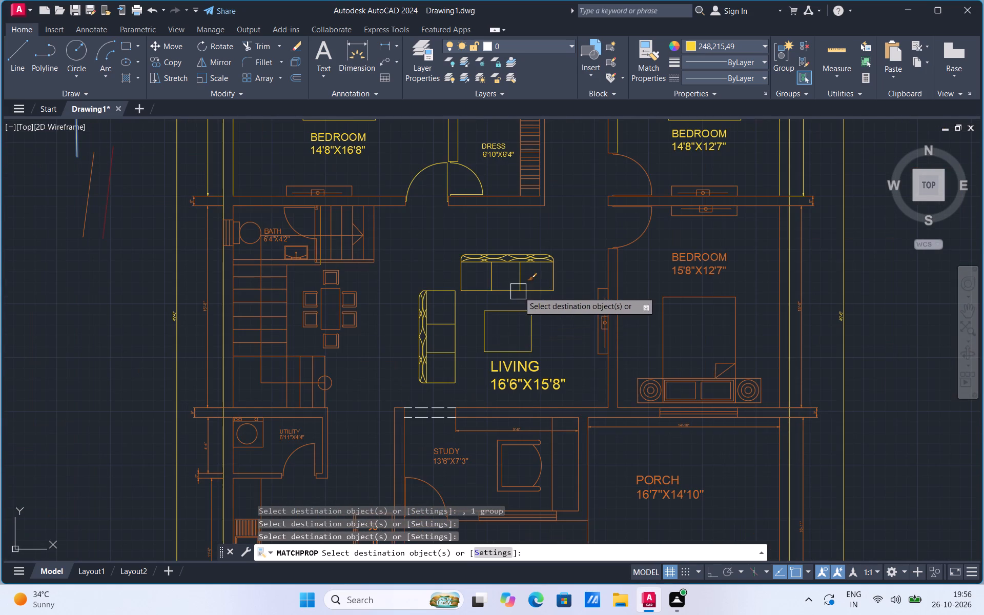
{"action": "left_click", "coordinate": [520, 291]}
{"action": "left_click", "coordinate": [590, 312]}
Match the yellow properties onto the wall lines and wall end between the Living room and 15'8"X12'7" Bedroom, and that Bedroom's door.
{"action": "left_click", "coordinate": [611, 272]}
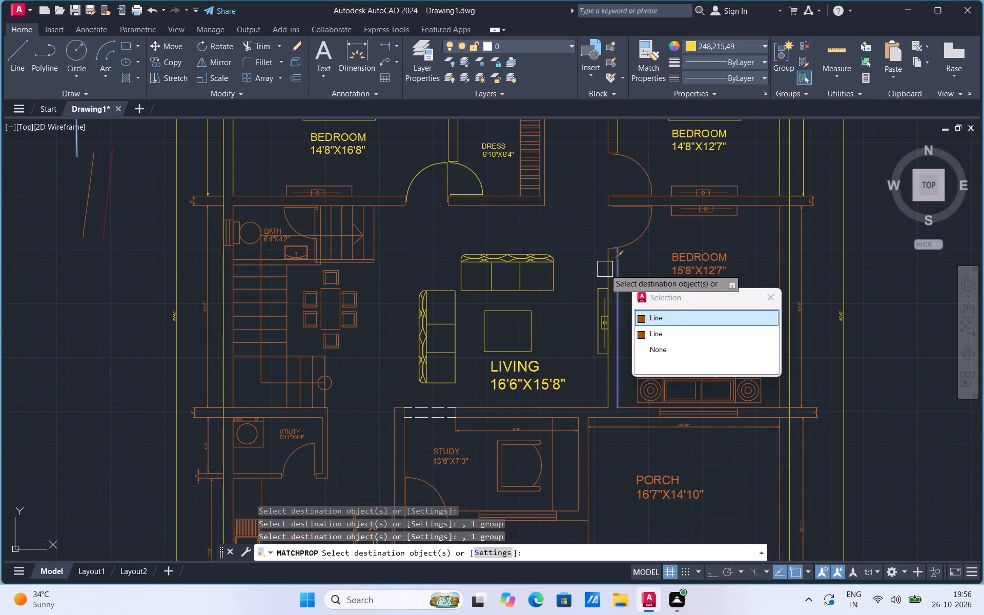
{"action": "left_click", "coordinate": [604, 268]}
{"action": "scroll", "coordinate": [618, 254], "scroll_direction": "up", "scroll_amount": 5}
{"action": "left_click", "coordinate": [566, 236]}
{"action": "left_click", "coordinate": [612, 221]}
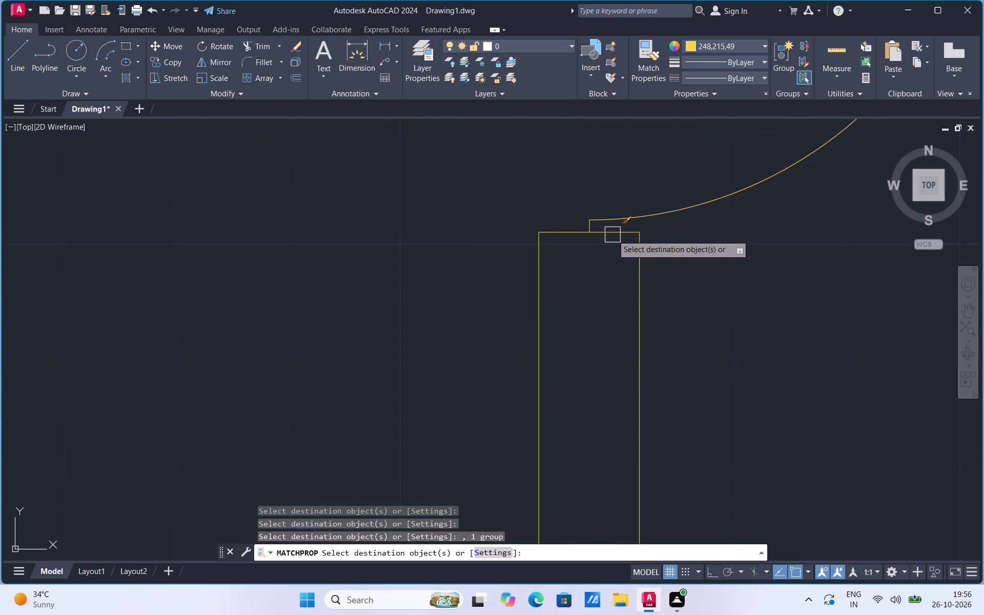
Match the yellow properties onto both lines and the end of the wall between the Dress and the Living room.
{"action": "scroll", "coordinate": [552, 436], "scroll_direction": "down", "scroll_amount": 3}
{"action": "left_click", "coordinate": [299, 250]}
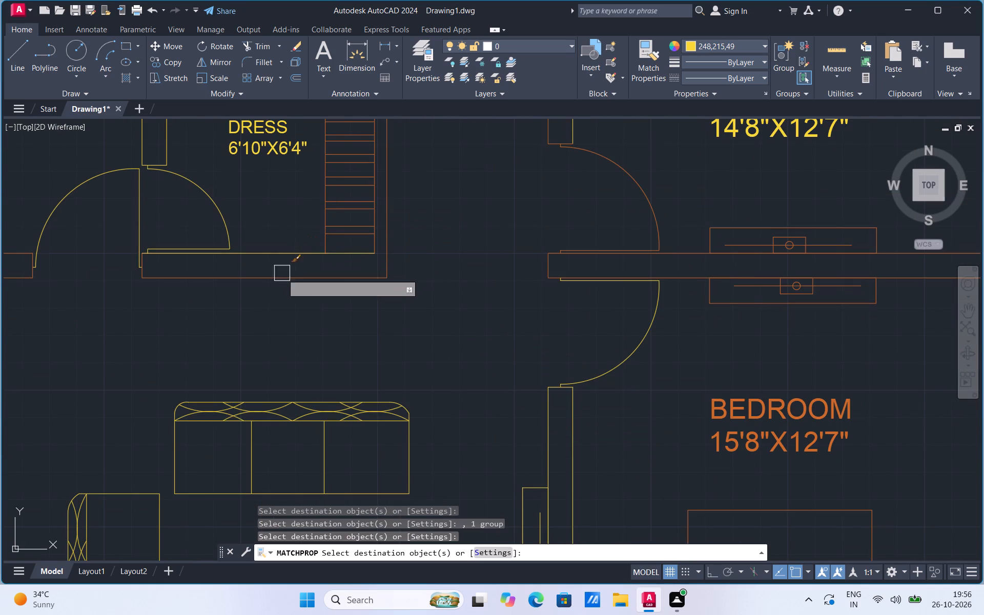
{"action": "left_click", "coordinate": [282, 274]}
{"action": "scroll", "coordinate": [136, 268], "scroll_direction": "up", "scroll_amount": 3}
{"action": "left_click", "coordinate": [159, 243]}
{"action": "scroll", "coordinate": [273, 381], "scroll_direction": "down", "scroll_amount": 4}
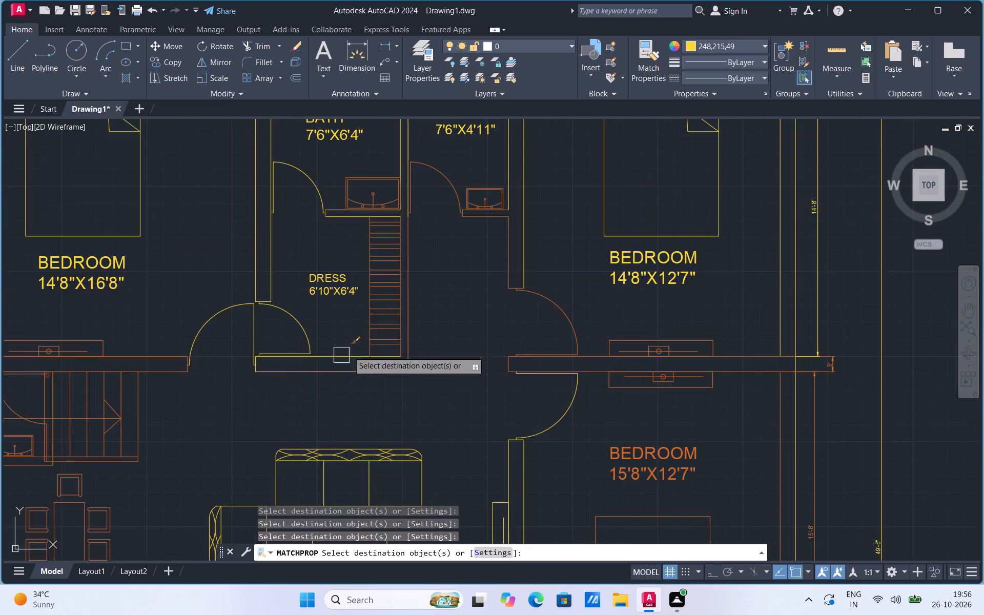
Match the yellow properties onto the 7'6"X6'4" Bath's washbasin and lower wall end, the Dress closet's front line, and the wall line beyond the closet.
{"action": "scroll", "coordinate": [372, 210], "scroll_direction": "up", "scroll_amount": 3}
{"action": "left_click", "coordinate": [368, 188]}
{"action": "left_click", "coordinate": [371, 256]}
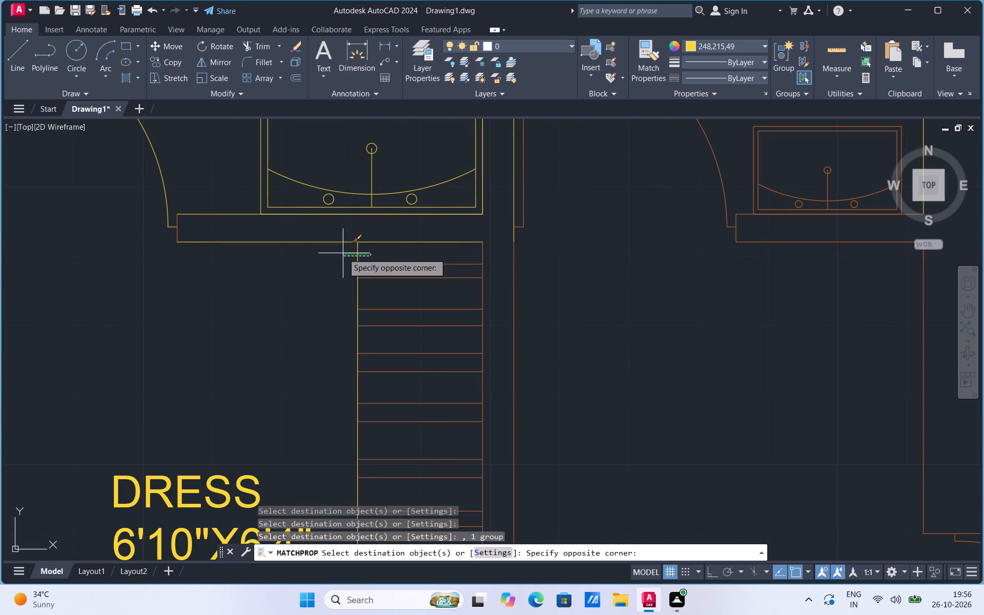
{"action": "left_click", "coordinate": [343, 253]}
{"action": "left_click", "coordinate": [175, 242]}
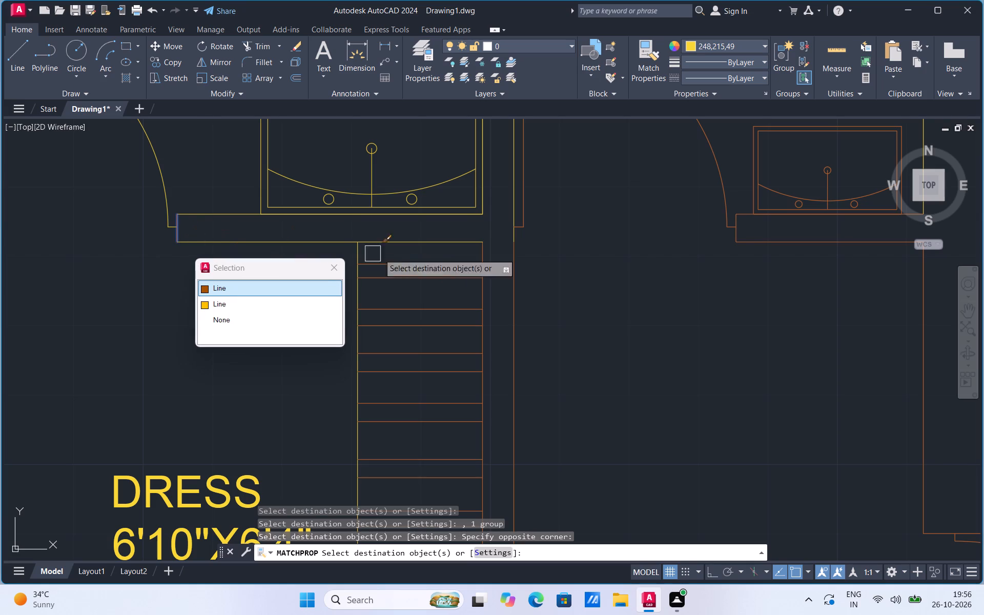
{"action": "left_click", "coordinate": [520, 234]}
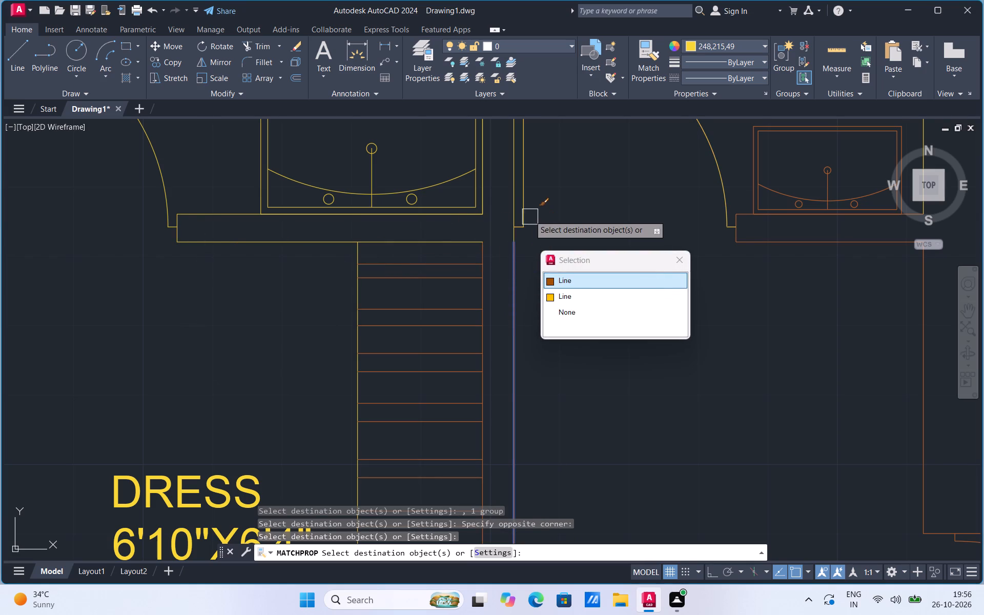
Match the yellow properties onto the 7'6"X4'11" Bath's door, lower wall lines, wall end and washbasin.
{"action": "left_click", "coordinate": [528, 212]}
{"action": "scroll", "coordinate": [744, 218], "scroll_direction": "up", "scroll_amount": 1}
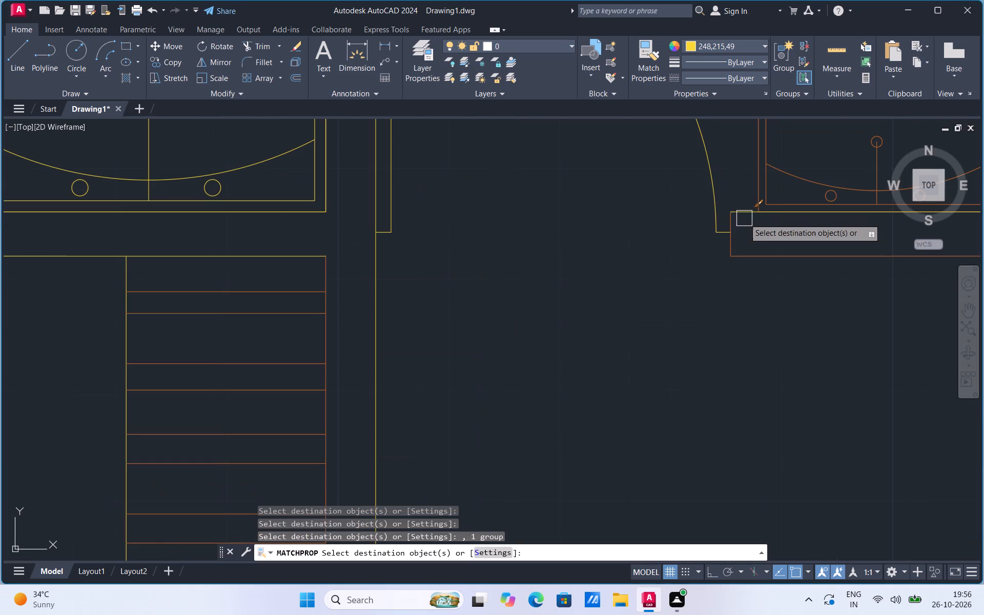
{"action": "left_click", "coordinate": [744, 218]}
{"action": "left_click", "coordinate": [736, 236]}
{"action": "left_click", "coordinate": [740, 254]}
{"action": "scroll", "coordinate": [559, 341], "scroll_direction": "down", "scroll_amount": 2}
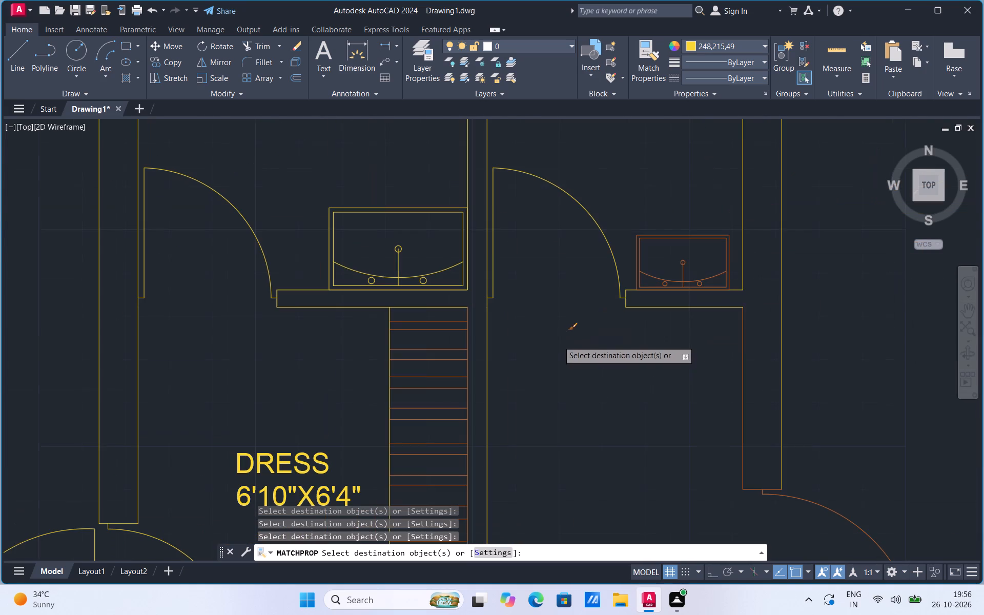
{"action": "left_click", "coordinate": [687, 245]}
Match the yellow properties onto the 14'8"X12'7" Bedroom's passage-side wall line, the wall end below it, and the Bedroom's door.
{"action": "left_click", "coordinate": [740, 360]}
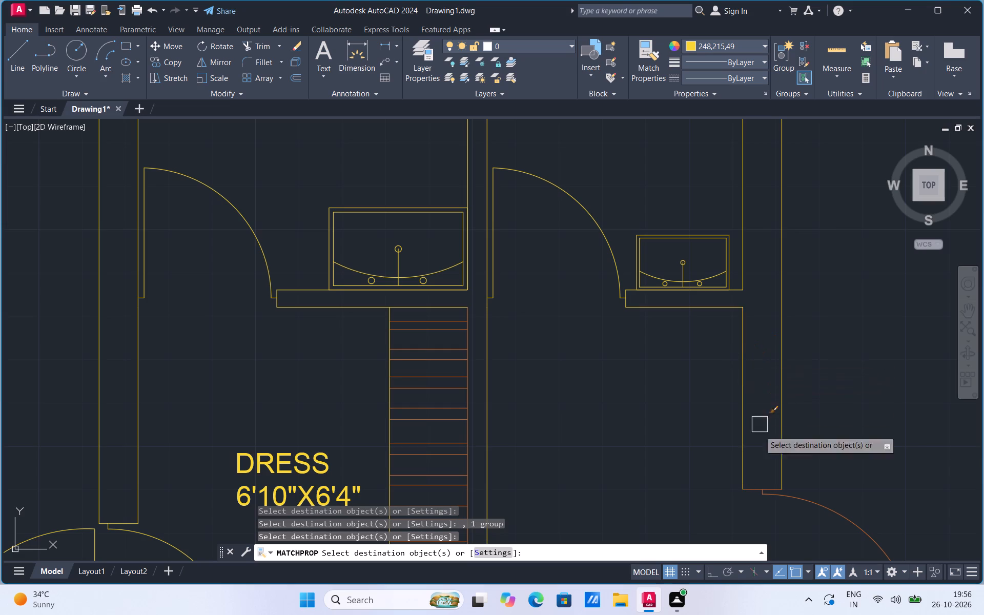
{"action": "left_click", "coordinate": [753, 494]}
{"action": "left_click", "coordinate": [802, 507]}
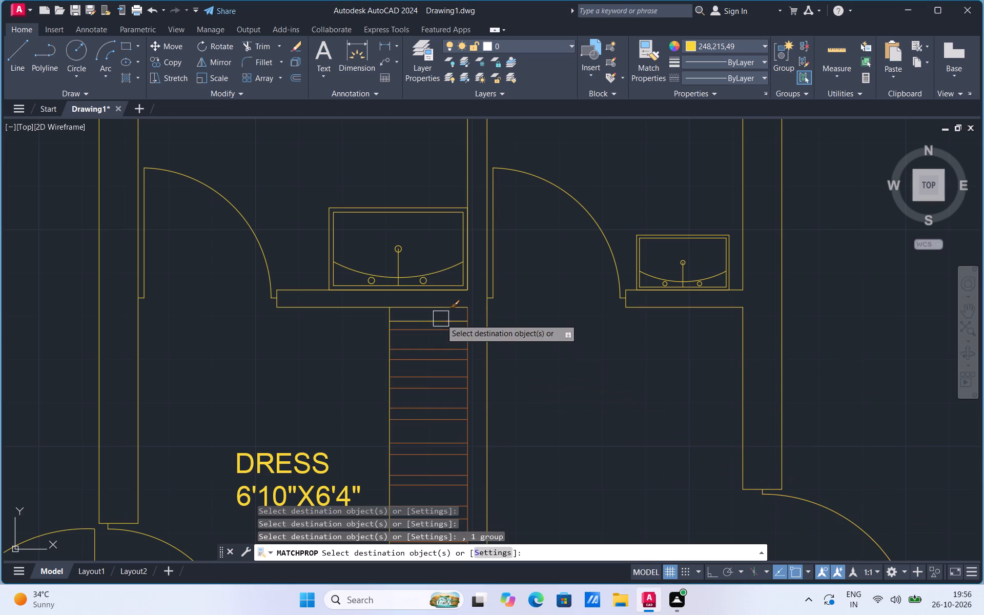
Match the yellow properties onto the top four shelf lines of the Dress closet.
{"action": "left_click", "coordinate": [441, 319]}
{"action": "left_click", "coordinate": [433, 328]}
{"action": "left_click", "coordinate": [434, 350]}
{"action": "left_click", "coordinate": [430, 360]}
Match the yellow properties onto the 15'-8" side dimension, the wall lines and end between the 14'8"X12'7" and 15'8"X12'7" Bedrooms, and both TV units.
{"action": "scroll", "coordinate": [491, 294], "scroll_direction": "down", "scroll_amount": 3}
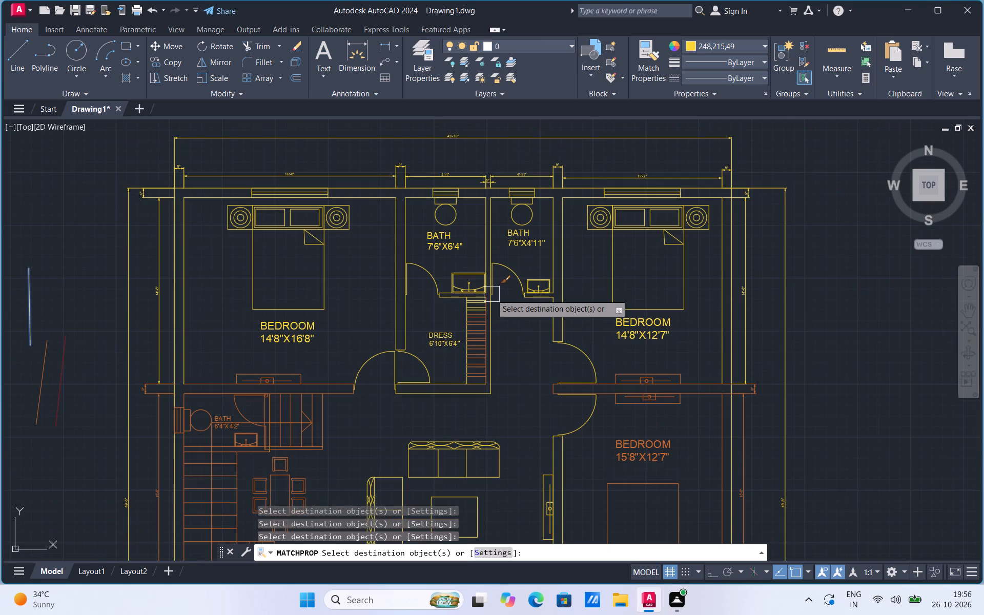
{"action": "left_click", "coordinate": [753, 391]}
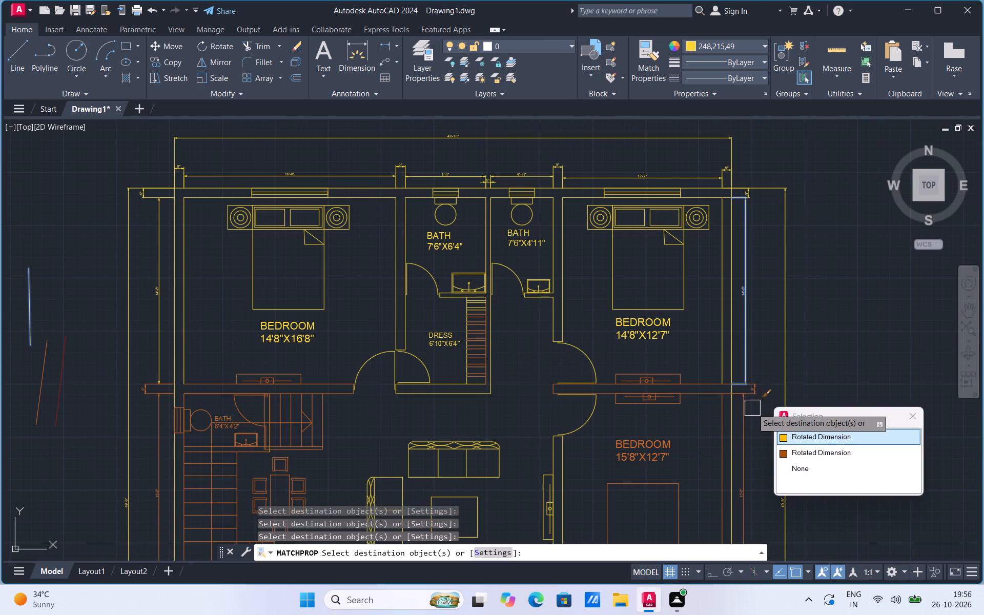
{"action": "left_click", "coordinate": [748, 417]}
{"action": "left_click", "coordinate": [670, 370]}
{"action": "left_click", "coordinate": [703, 383]}
{"action": "left_click", "coordinate": [696, 394]}
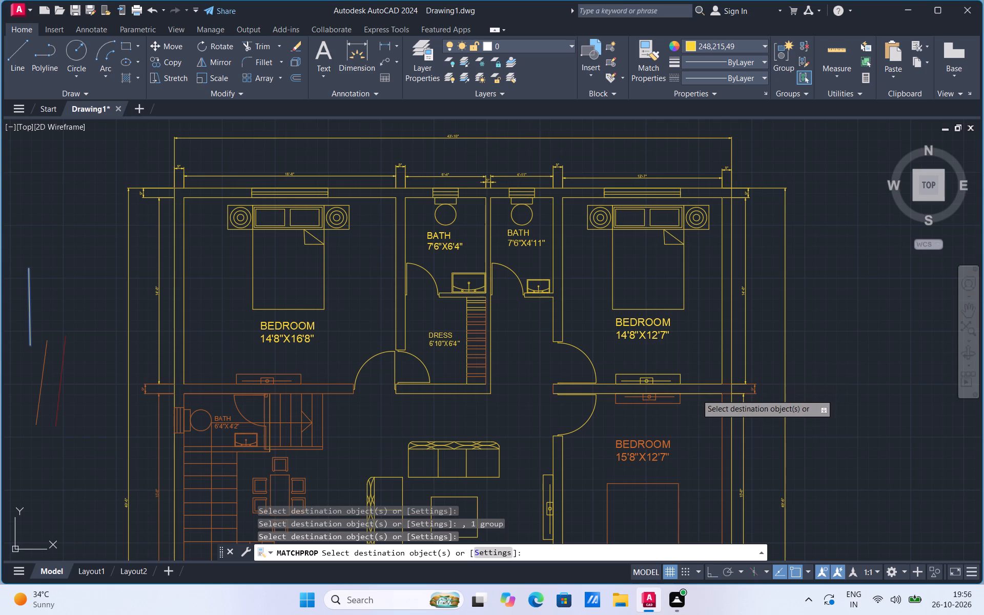
{"action": "left_click", "coordinate": [674, 405]}
{"action": "scroll", "coordinate": [594, 403], "scroll_direction": "up", "scroll_amount": 3}
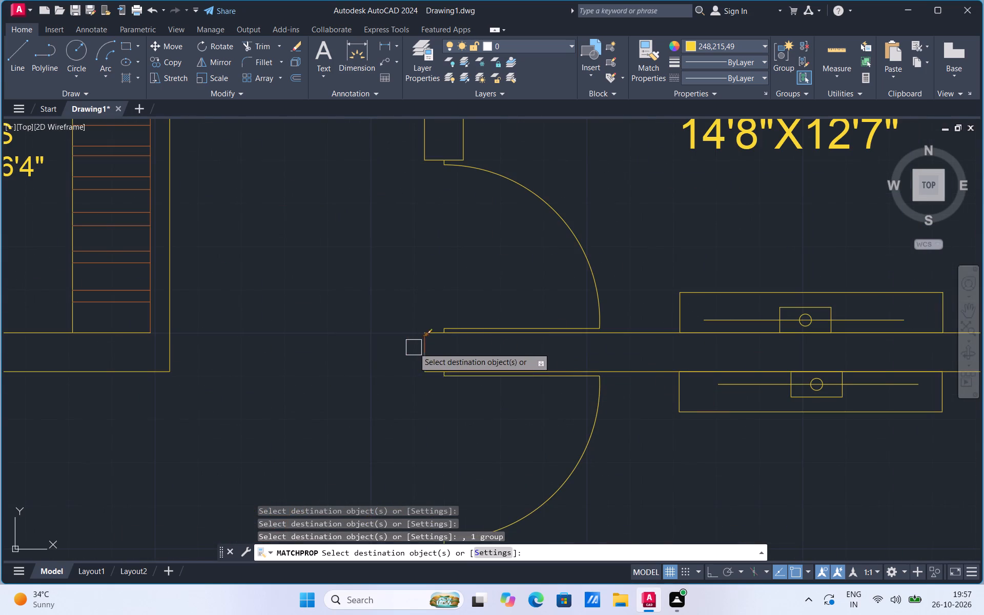
{"action": "left_click", "coordinate": [420, 351]}
Match the yellow properties onto the 9" dimension between the two 12'7" wide Bedrooms and the 15'8"X12'7" Bedroom's inner side wall line, label and bed.
{"action": "scroll", "coordinate": [504, 353], "scroll_direction": "down", "scroll_amount": 4}
{"action": "scroll", "coordinate": [604, 401], "scroll_direction": "up", "scroll_amount": 3}
{"action": "left_click", "coordinate": [648, 220]}
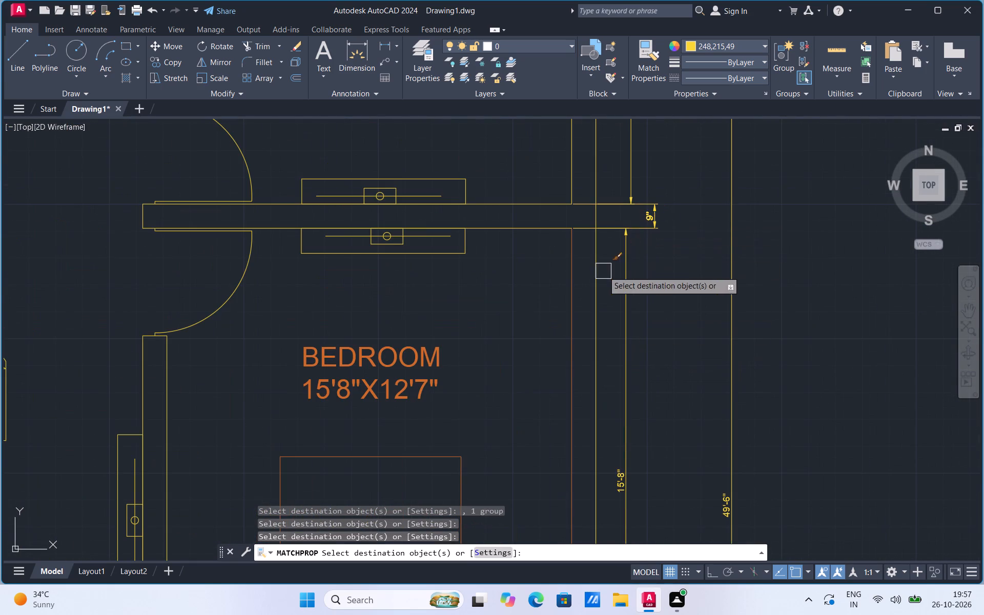
{"action": "left_click", "coordinate": [572, 294]}
{"action": "left_click", "coordinate": [431, 373]}
{"action": "scroll", "coordinate": [519, 295], "scroll_direction": "down", "scroll_amount": 2}
{"action": "left_click", "coordinate": [501, 369]}
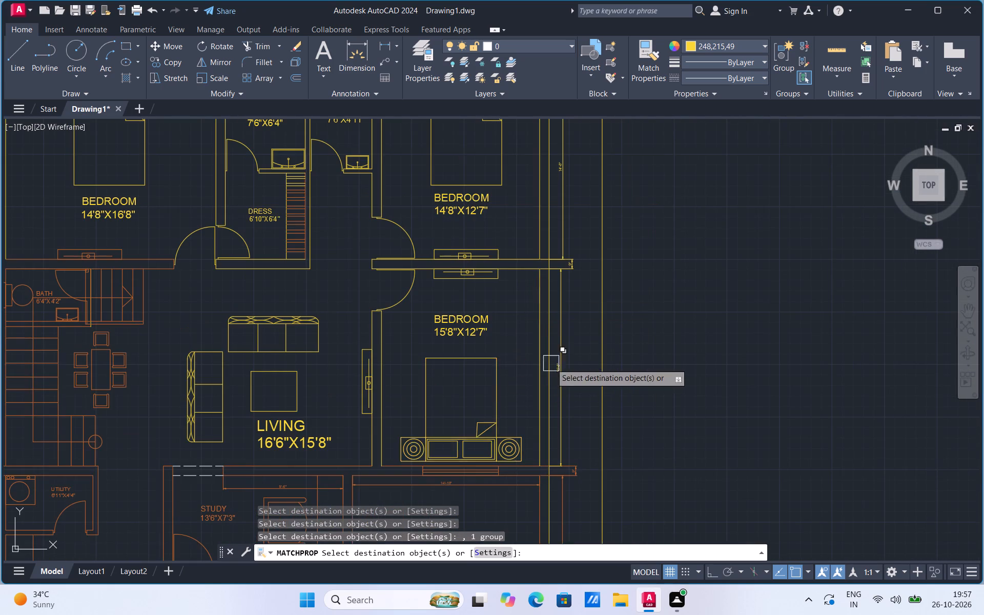
Match the yellow properties onto the Porch's side and 14'-10" dimensions and both wall lines between the 15'8"X12'7" Bedroom and the Porch.
{"action": "scroll", "coordinate": [563, 347], "scroll_direction": "down", "scroll_amount": 2}
{"action": "scroll", "coordinate": [545, 426], "scroll_direction": "up", "scroll_amount": 2}
{"action": "left_click", "coordinate": [597, 344]}
{"action": "left_click", "coordinate": [590, 371]}
{"action": "scroll", "coordinate": [569, 360], "scroll_direction": "up", "scroll_amount": 2}
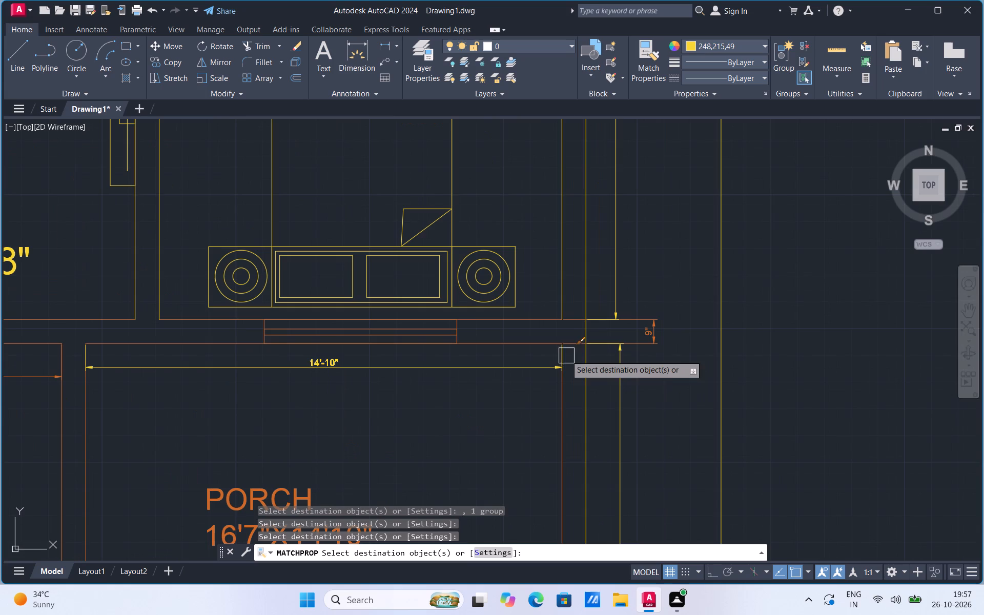
{"action": "left_click", "coordinate": [538, 326]}
{"action": "left_click", "coordinate": [534, 345]}
{"action": "left_click", "coordinate": [556, 367]}
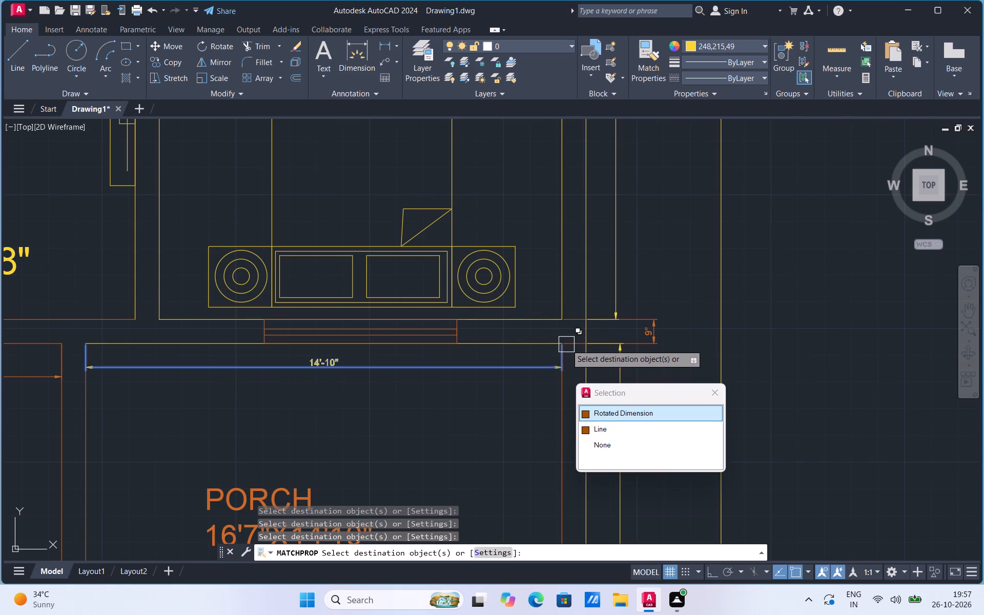
Match the yellow properties onto the 9" dimension, the Porch's outer side wall line and the window between the 15'8"X12'7" Bedroom and Porch.
{"action": "left_click", "coordinate": [572, 344]}
{"action": "left_click", "coordinate": [565, 389]}
{"action": "left_click", "coordinate": [430, 336]}
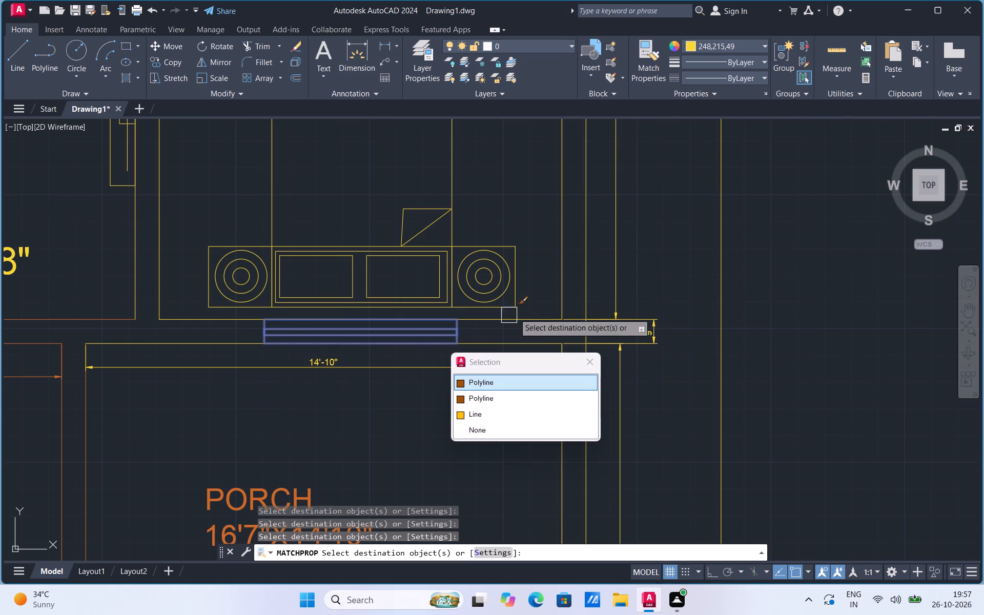
Match the yellow properties onto the Porch label, the Entry-Porch dividing line, the Porch's front line and the Entry's front wall lines.
{"action": "scroll", "coordinate": [607, 237], "scroll_direction": "down", "scroll_amount": 4}
{"action": "scroll", "coordinate": [471, 371], "scroll_direction": "up", "scroll_amount": 1}
{"action": "left_click", "coordinate": [485, 346]}
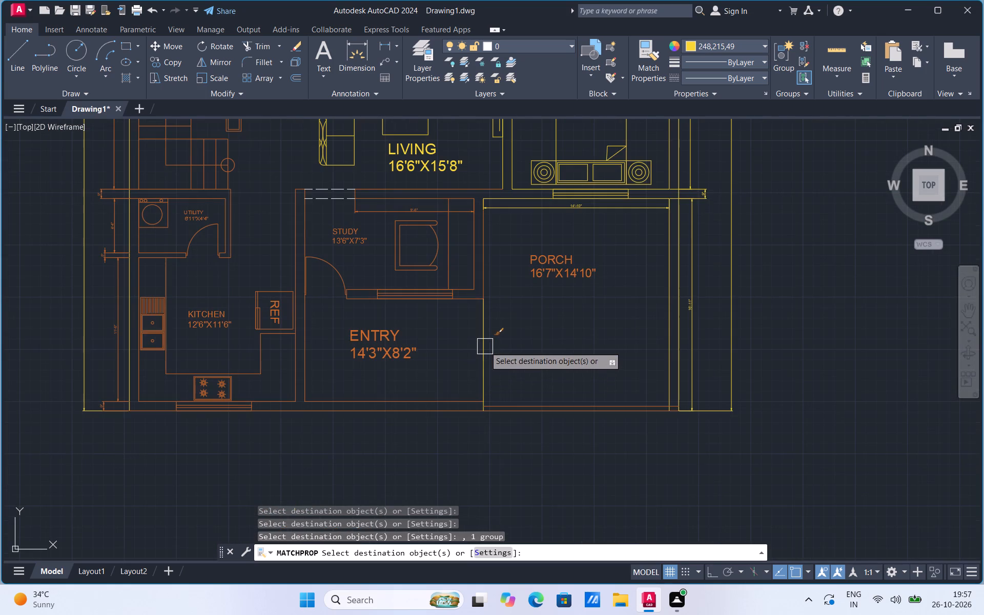
{"action": "left_click", "coordinate": [453, 400]}
{"action": "left_click", "coordinate": [450, 415]}
{"action": "left_click", "coordinate": [551, 277]}
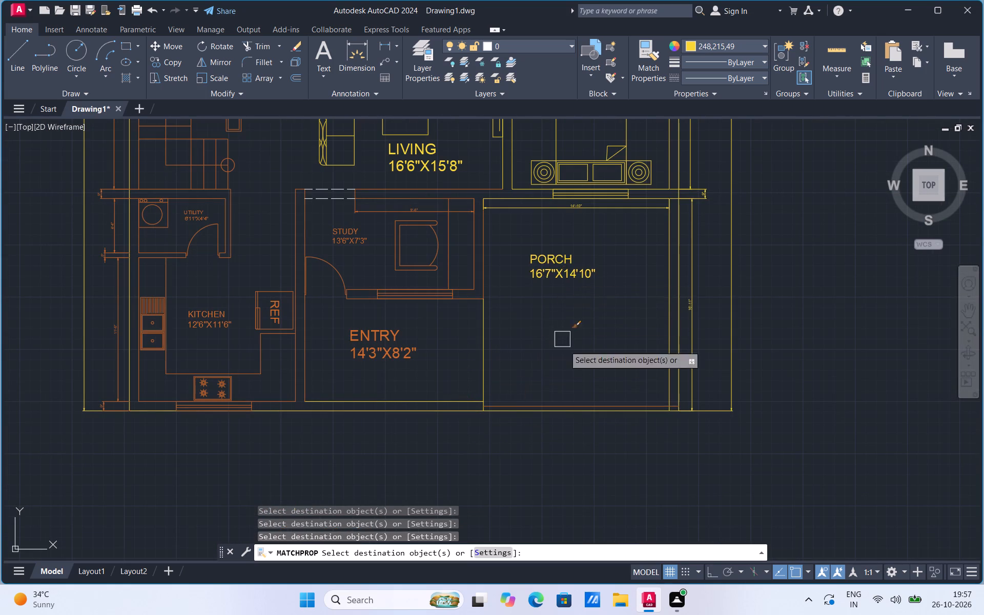
{"action": "scroll", "coordinate": [609, 389], "scroll_direction": "up", "scroll_amount": 1}
{"action": "left_click", "coordinate": [606, 417]}
Match the yellow properties onto the Kitchen's 11'-6" and 9" side dimensions, inner side wall line, sink and two adjoining counter edges.
{"action": "scroll", "coordinate": [770, 433], "scroll_direction": "down", "scroll_amount": 1}
{"action": "scroll", "coordinate": [572, 378], "scroll_direction": "down", "scroll_amount": 2}
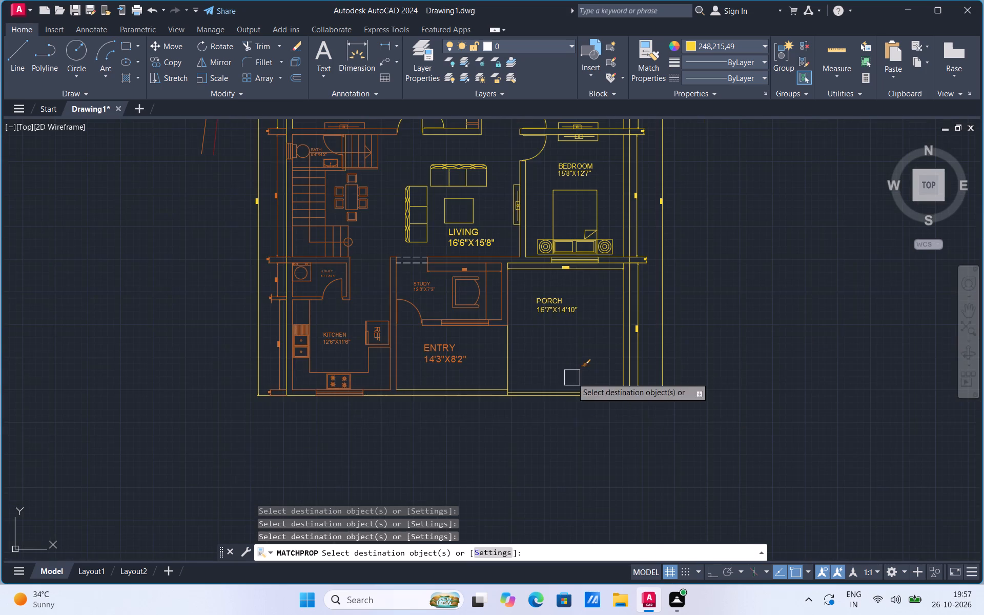
{"action": "scroll", "coordinate": [282, 360], "scroll_direction": "up", "scroll_amount": 2}
{"action": "left_click", "coordinate": [269, 380]}
{"action": "left_click", "coordinate": [252, 435]}
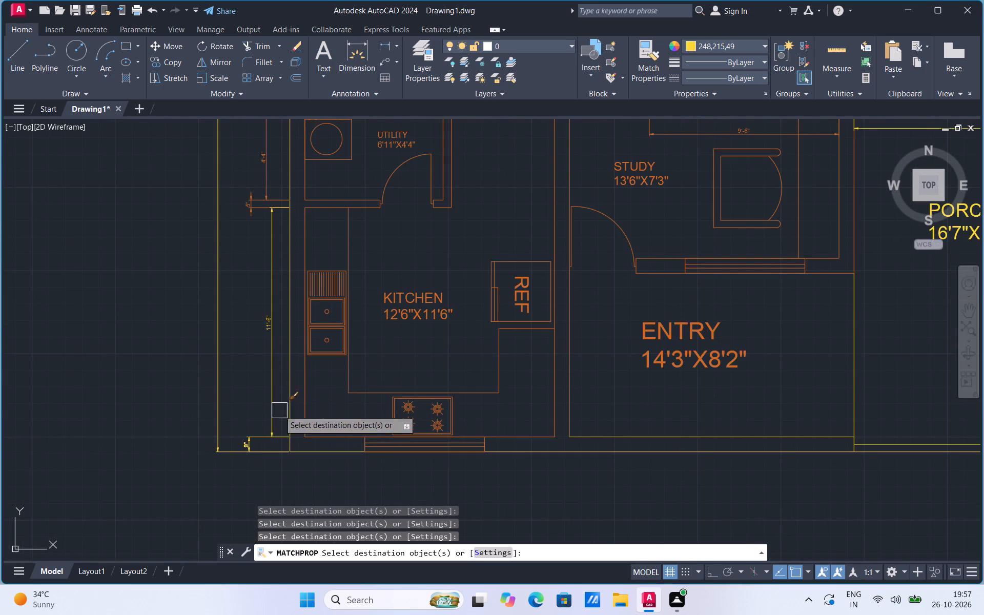
{"action": "left_click", "coordinate": [318, 348]}
{"action": "left_click", "coordinate": [350, 375]}
{"action": "left_click", "coordinate": [310, 408]}
{"action": "left_click", "coordinate": [365, 398]}
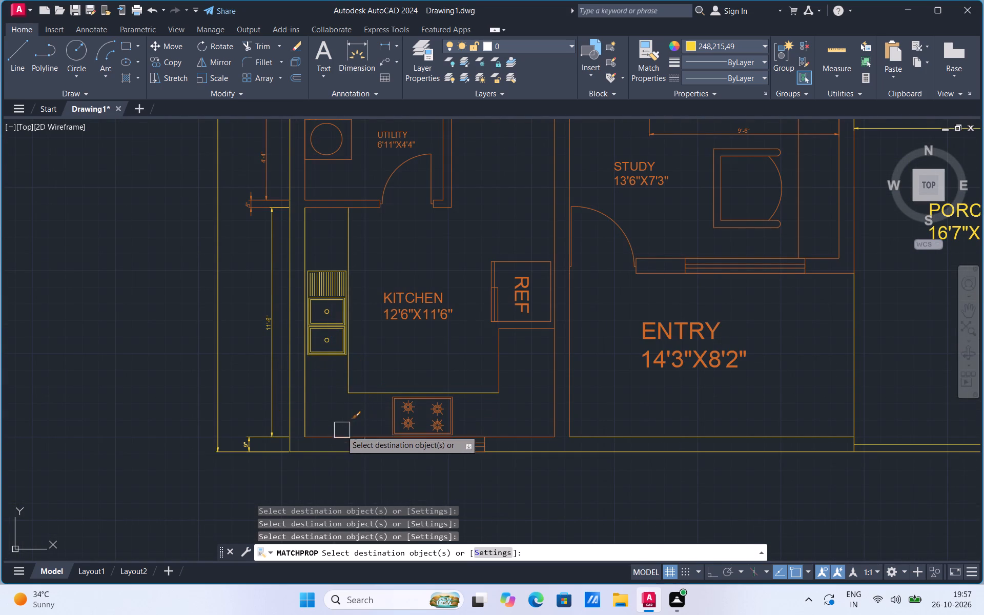
Match the yellow properties onto the Kitchen's front wall, window, stove, remaining counter edges, refrigerator and label, and both Kitchen-Entry wall lines.
{"action": "left_click", "coordinate": [341, 430]}
{"action": "left_click", "coordinate": [393, 454]}
{"action": "left_click", "coordinate": [402, 411]}
{"action": "left_click", "coordinate": [498, 360]}
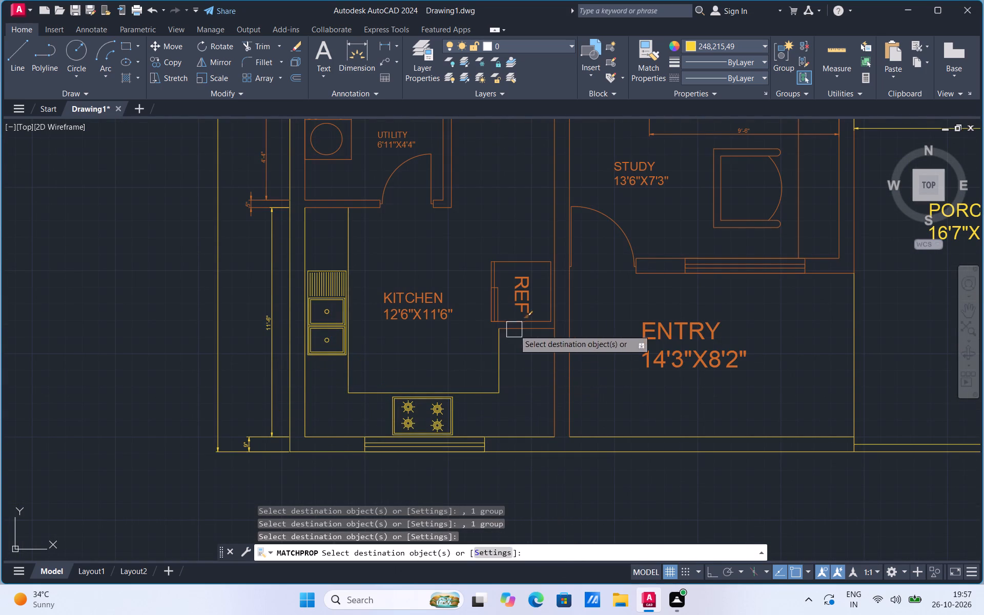
{"action": "left_click", "coordinate": [517, 325]}
{"action": "left_click", "coordinate": [495, 309]}
{"action": "left_click", "coordinate": [525, 291]}
{"action": "left_click", "coordinate": [425, 299]}
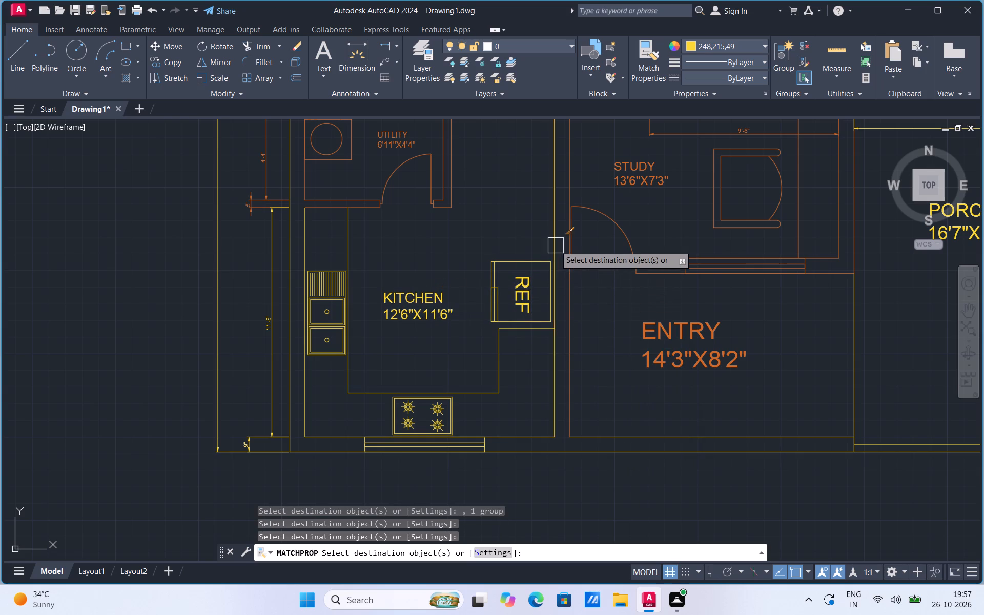
{"action": "left_click", "coordinate": [555, 245]}
{"action": "left_click", "coordinate": [577, 310]}
Match the yellow properties onto the 9", 15'-8", 4'-4" and 5" side dimensions beside the staircase and Utility.
{"action": "scroll", "coordinate": [570, 446], "scroll_direction": "down", "scroll_amount": 1}
{"action": "scroll", "coordinate": [332, 215], "scroll_direction": "up", "scroll_amount": 2}
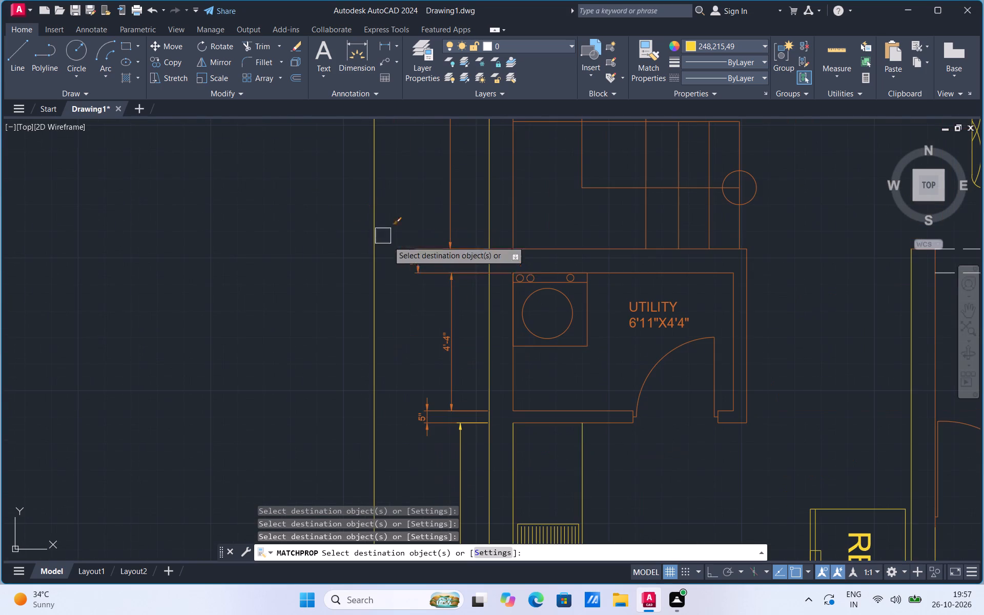
{"action": "left_click", "coordinate": [418, 258]}
{"action": "left_click", "coordinate": [453, 219]}
{"action": "left_click", "coordinate": [449, 321]}
{"action": "left_click", "coordinate": [424, 427]}
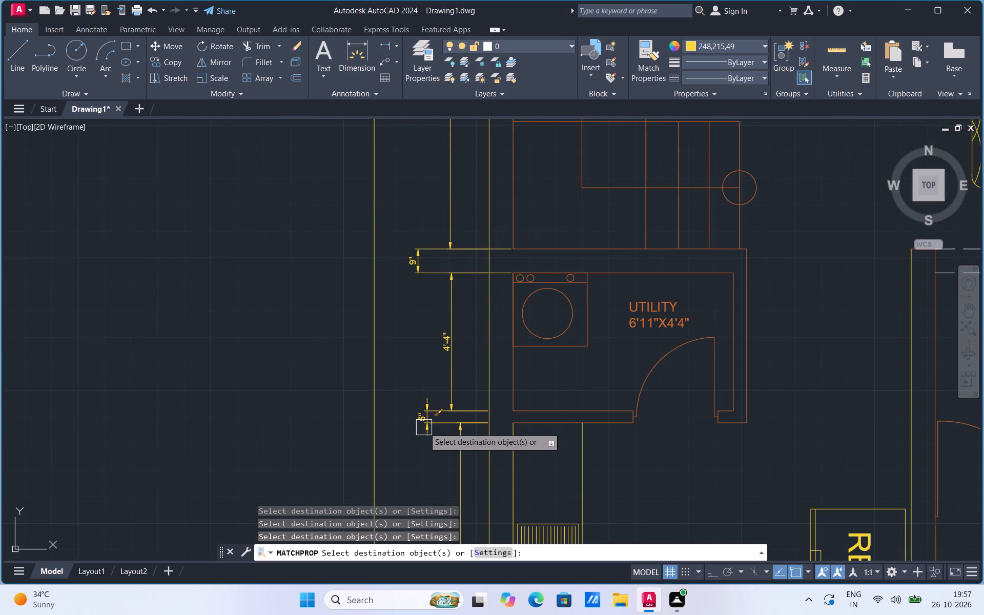
Match the yellow properties onto the 9" dimension and both wall lines between the 14'8"X16'8" Bedroom and the 6'4"X4'2" Bath.
{"action": "scroll", "coordinate": [422, 431], "scroll_direction": "down", "scroll_amount": 3}
{"action": "left_click", "coordinate": [418, 262]}
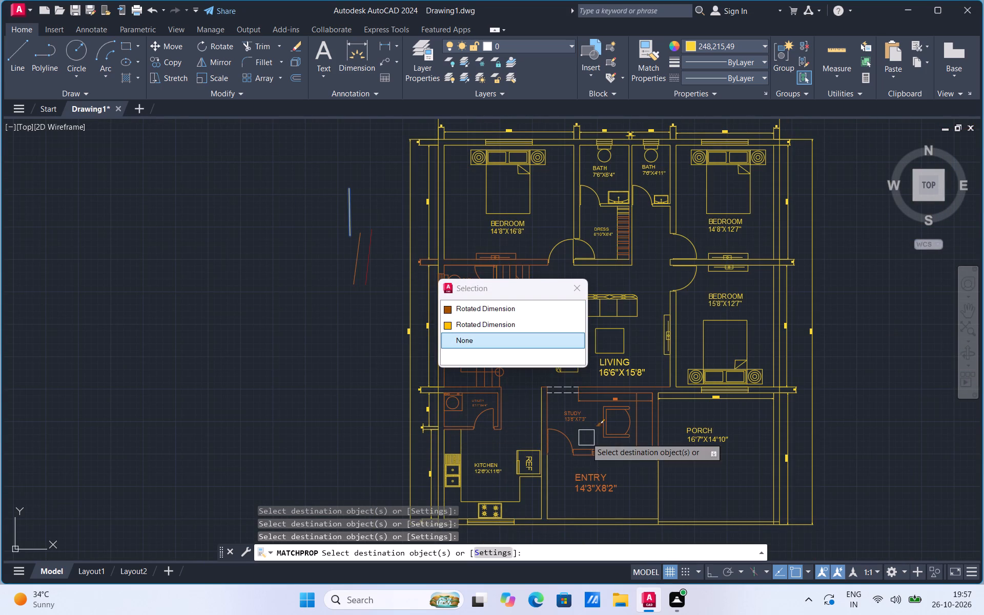
{"action": "scroll", "coordinate": [618, 229], "scroll_direction": "up", "scroll_amount": 2}
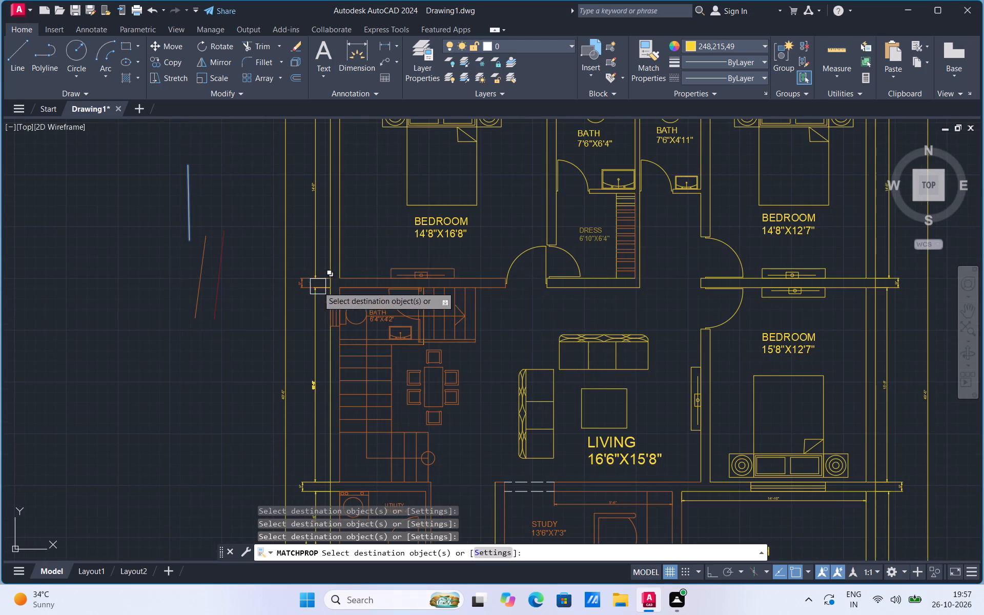
{"action": "scroll", "coordinate": [307, 285], "scroll_direction": "up", "scroll_amount": 3}
{"action": "left_click", "coordinate": [298, 263]}
{"action": "left_click", "coordinate": [458, 292]}
{"action": "left_click", "coordinate": [475, 260]}
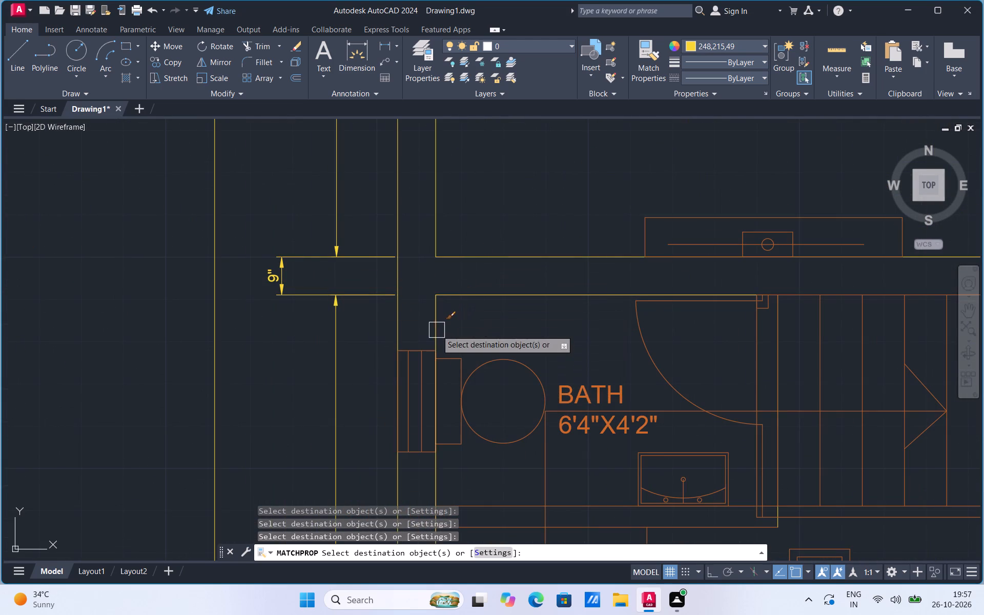
Match the yellow properties onto the 6'4"X4'2" Bath's side wall line, window, toilet, label and the stair direction line crossing it.
{"action": "left_click", "coordinate": [437, 330]}
{"action": "left_click", "coordinate": [424, 365]}
{"action": "left_click", "coordinate": [458, 360]}
{"action": "left_click", "coordinate": [486, 365]}
{"action": "left_click", "coordinate": [488, 438]}
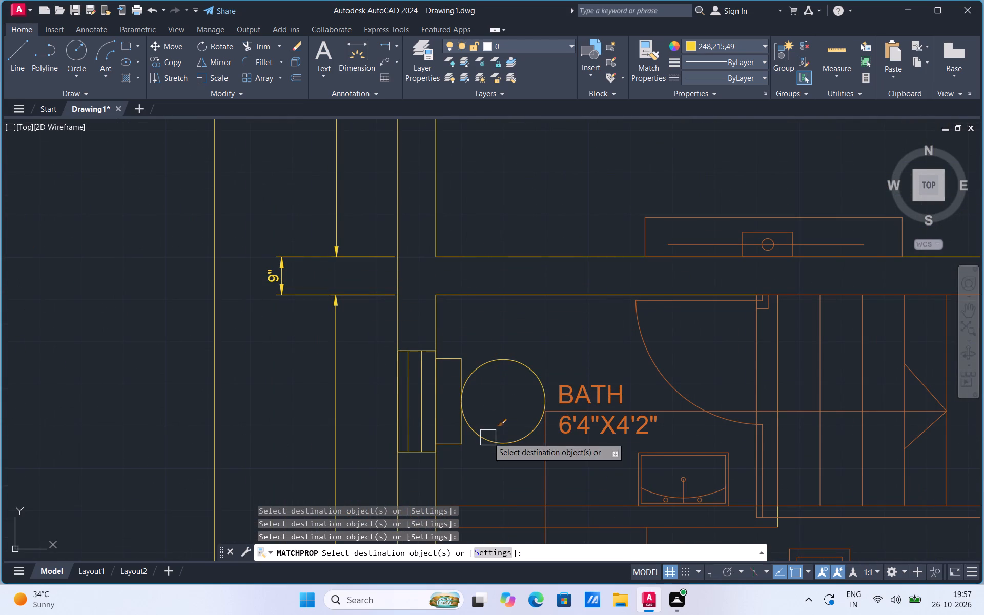
{"action": "left_click", "coordinate": [673, 416]}
{"action": "left_click", "coordinate": [606, 389]}
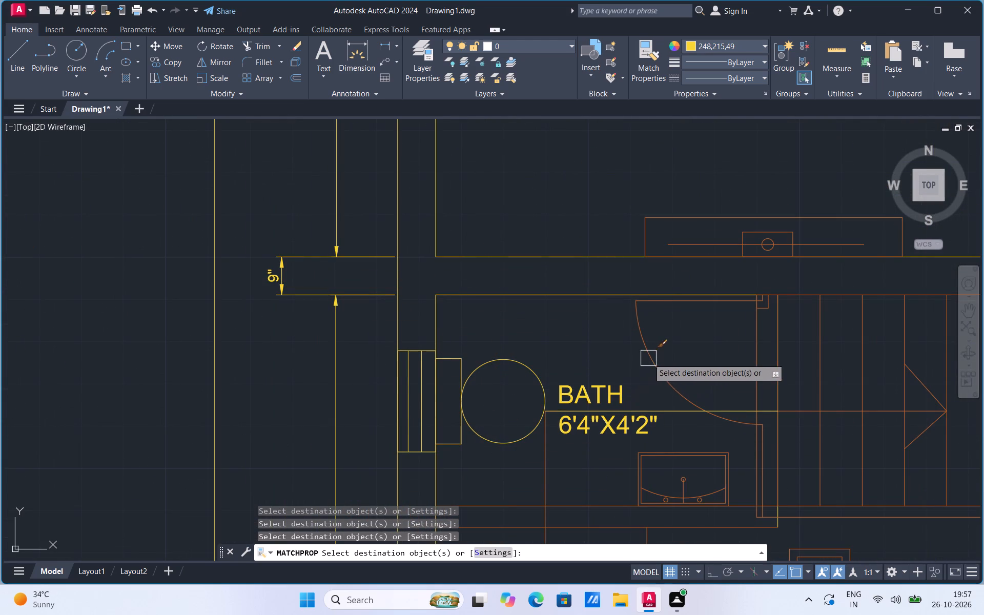
Match the yellow properties onto the 6'4"X4'2" Bath's door, jamb and stair-side wall lines, and the 14'8"X16'8" Bedroom's TV unit.
{"action": "left_click", "coordinate": [648, 358]}
{"action": "scroll", "coordinate": [766, 249], "scroll_direction": "up", "scroll_amount": 1}
{"action": "left_click", "coordinate": [766, 239]}
{"action": "left_click", "coordinate": [769, 346]}
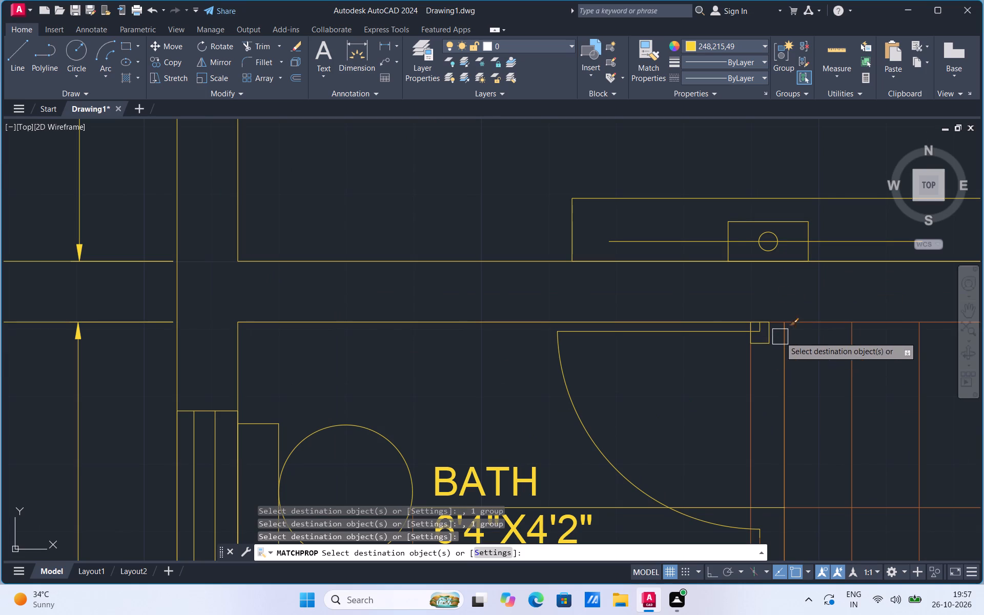
{"action": "left_click", "coordinate": [798, 320]}
{"action": "left_click", "coordinate": [791, 360]}
{"action": "left_click", "coordinate": [750, 389]}
Match the yellow properties onto the 6'4"X4'2" Bath's lower wall lines and washbasin, and the adjoining stair direction line, first tread and side line.
{"action": "scroll", "coordinate": [540, 257], "scroll_direction": "down", "scroll_amount": 2}
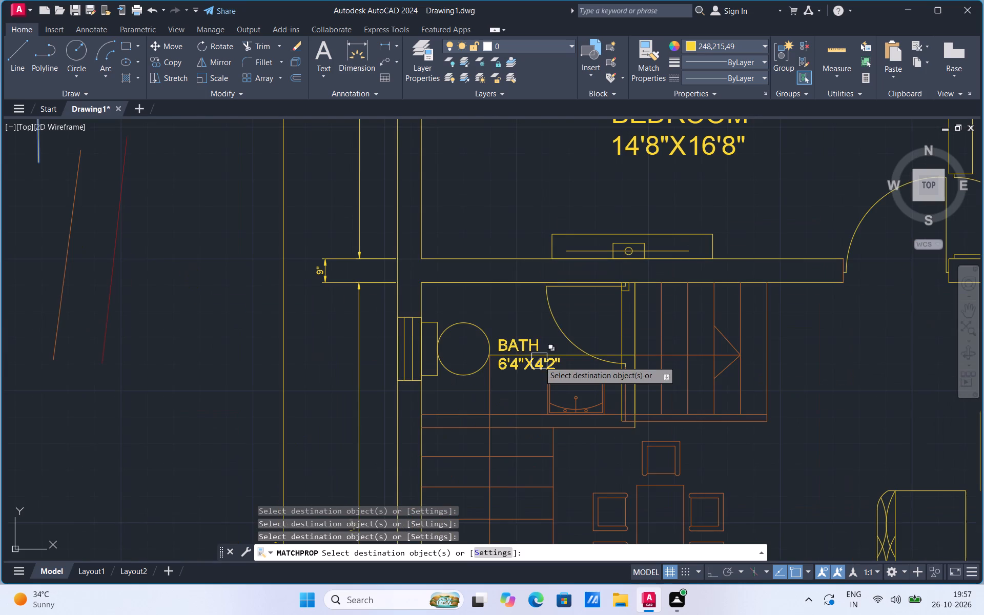
{"action": "left_click", "coordinate": [489, 401]}
{"action": "left_click", "coordinate": [477, 413]}
{"action": "left_click", "coordinate": [462, 432]}
{"action": "left_click", "coordinate": [454, 459]}
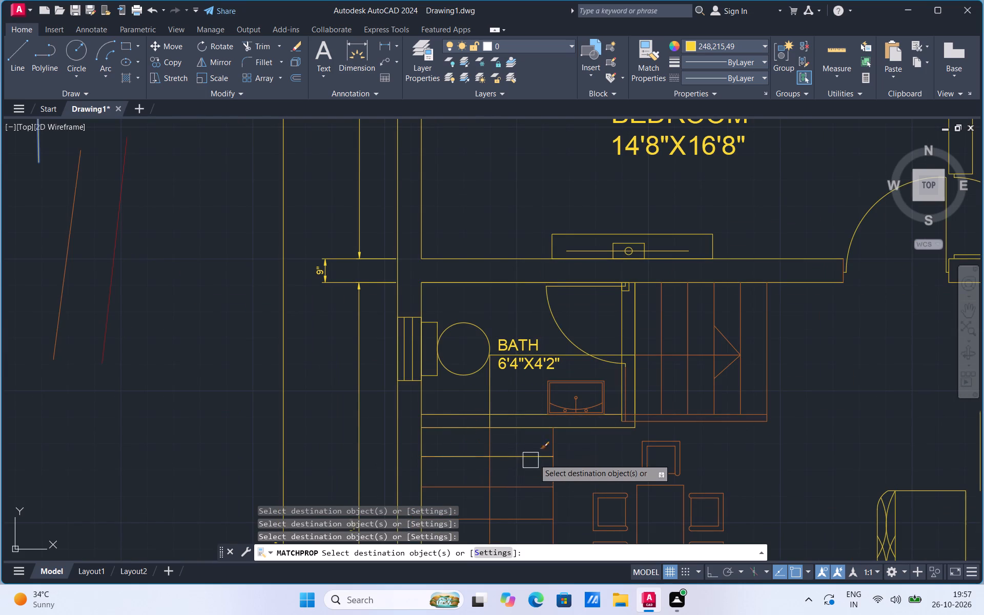
{"action": "left_click", "coordinate": [557, 445]}
{"action": "left_click", "coordinate": [567, 403]}
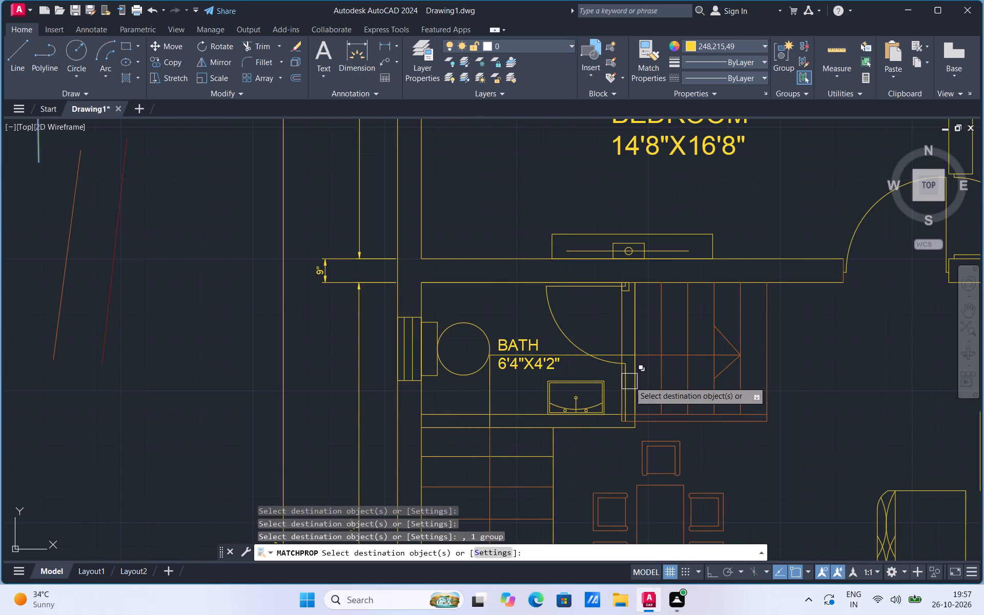
Match the yellow properties onto the upper stair flight beside the 6'4"X4'2" Bath: its treads, outer edge, direction arrow and lower railing lines.
{"action": "left_click", "coordinate": [629, 381]}
{"action": "left_click", "coordinate": [664, 340]}
{"action": "left_click", "coordinate": [691, 332]}
{"action": "left_click", "coordinate": [715, 318]}
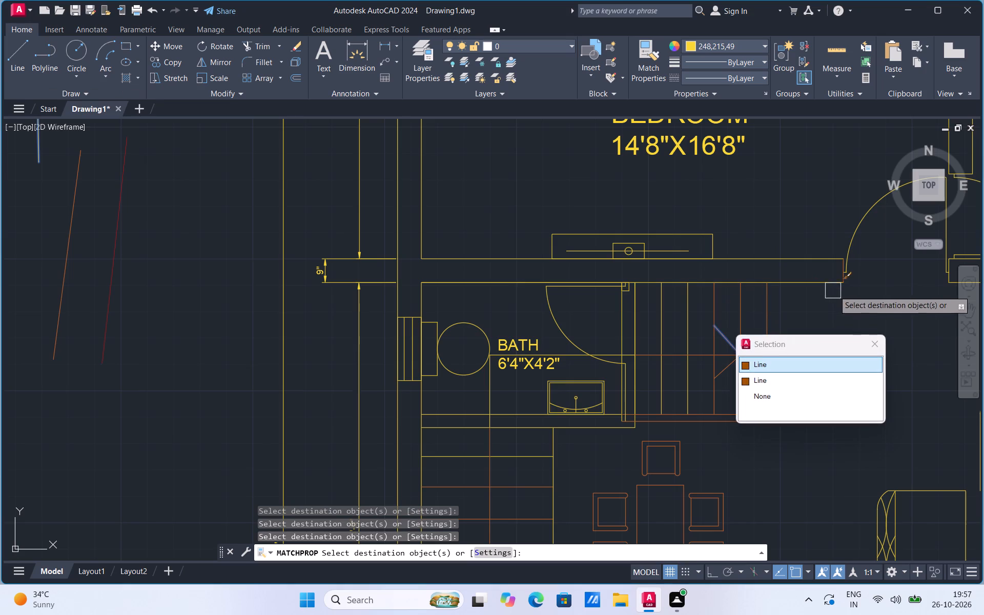
{"action": "scroll", "coordinate": [864, 261], "scroll_direction": "up", "scroll_amount": 2}
{"action": "left_click", "coordinate": [834, 291]}
{"action": "left_click", "coordinate": [706, 350]}
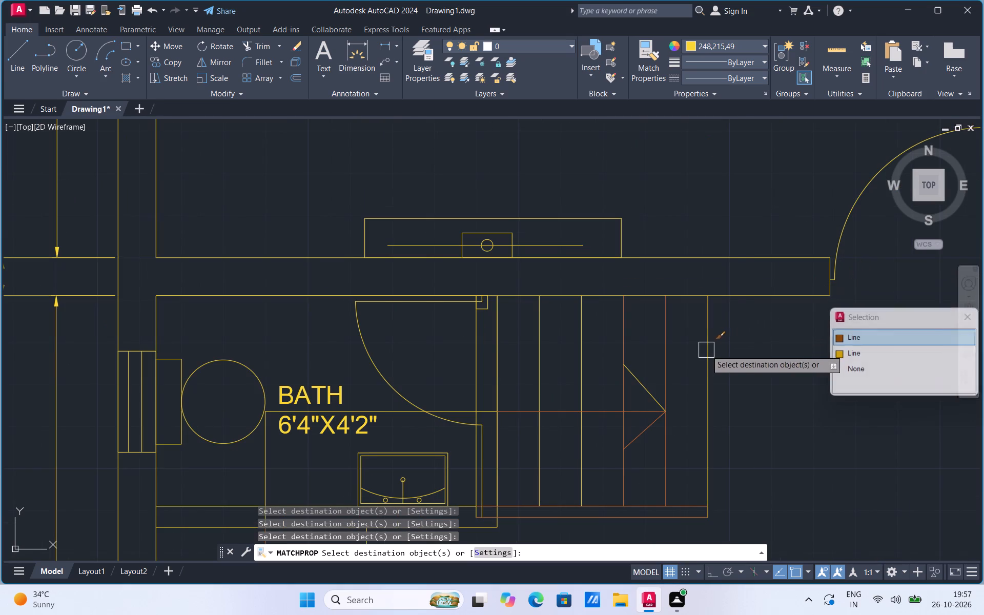
{"action": "left_click", "coordinate": [659, 356]}
{"action": "left_click_drag", "start_coordinate": [625, 346], "coordinate": [624, 354]}
{"action": "left_click", "coordinate": [603, 409]}
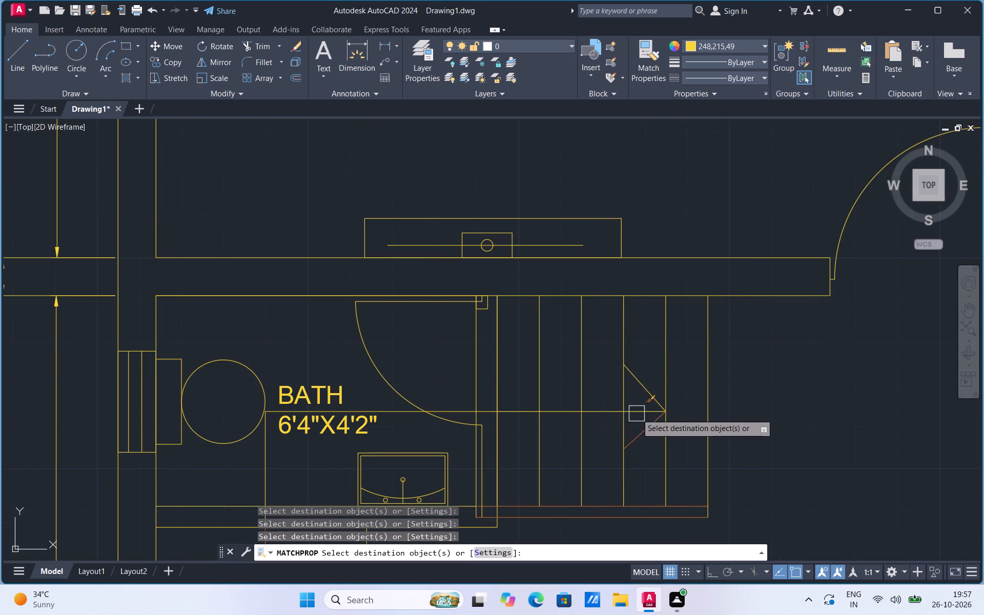
{"action": "left_click", "coordinate": [639, 438]}
{"action": "left_click", "coordinate": [559, 501]}
{"action": "left_click", "coordinate": [554, 521]}
Match the yellow properties onto the dining table, its end chairs and the two stair-side chairs, plus the adjoining stair side line and landing line.
{"action": "scroll", "coordinate": [525, 341], "scroll_direction": "down", "scroll_amount": 3}
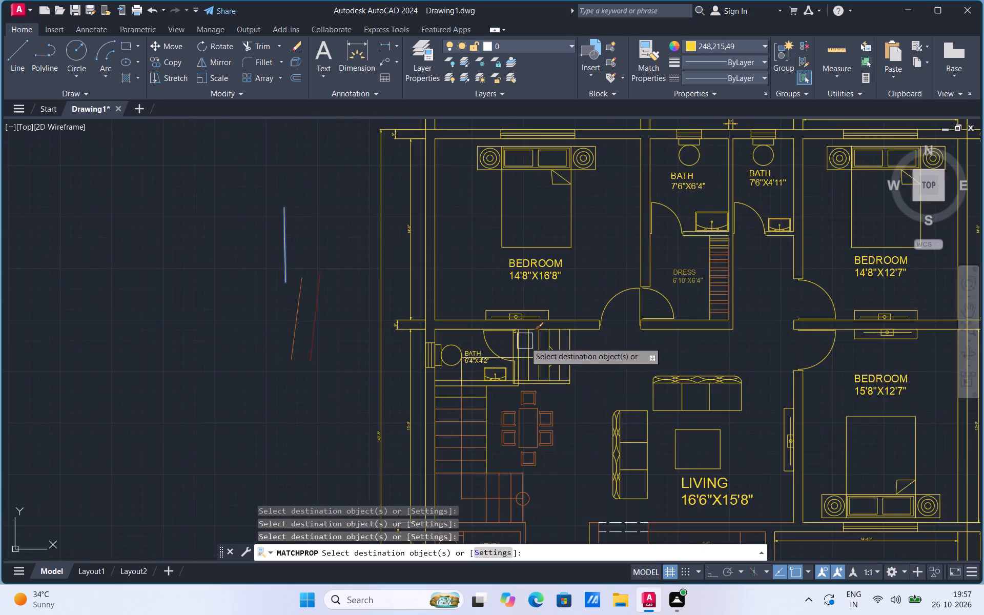
{"action": "scroll", "coordinate": [511, 396], "scroll_direction": "up", "scroll_amount": 3}
{"action": "left_click", "coordinate": [578, 396]}
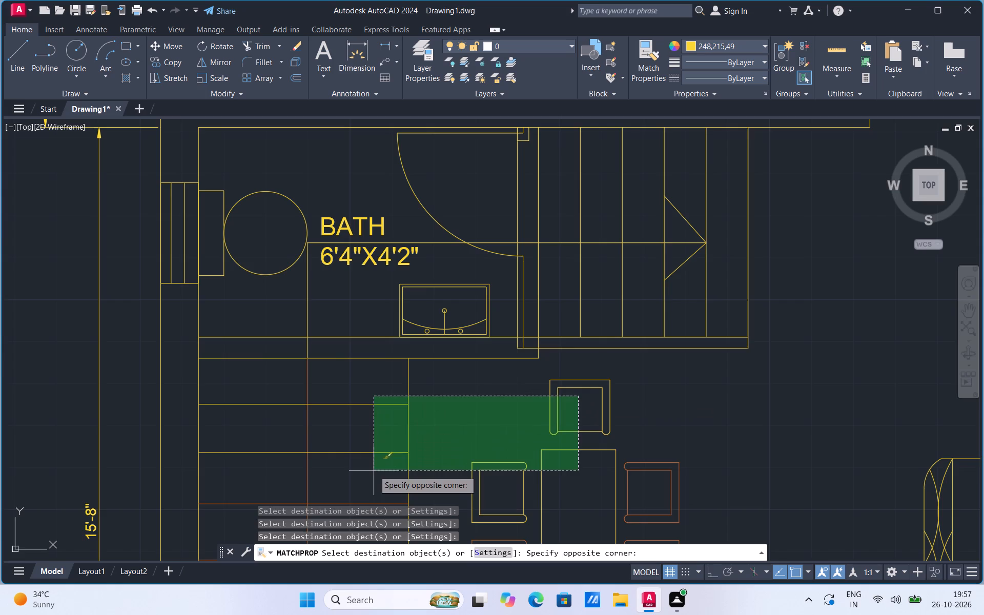
{"action": "left_click_drag", "start_coordinate": [374, 470], "coordinate": [371, 465]}
{"action": "scroll", "coordinate": [300, 244], "scroll_direction": "down", "scroll_amount": 3}
{"action": "scroll", "coordinate": [322, 354], "scroll_direction": "up", "scroll_amount": 2}
{"action": "left_click", "coordinate": [307, 368]}
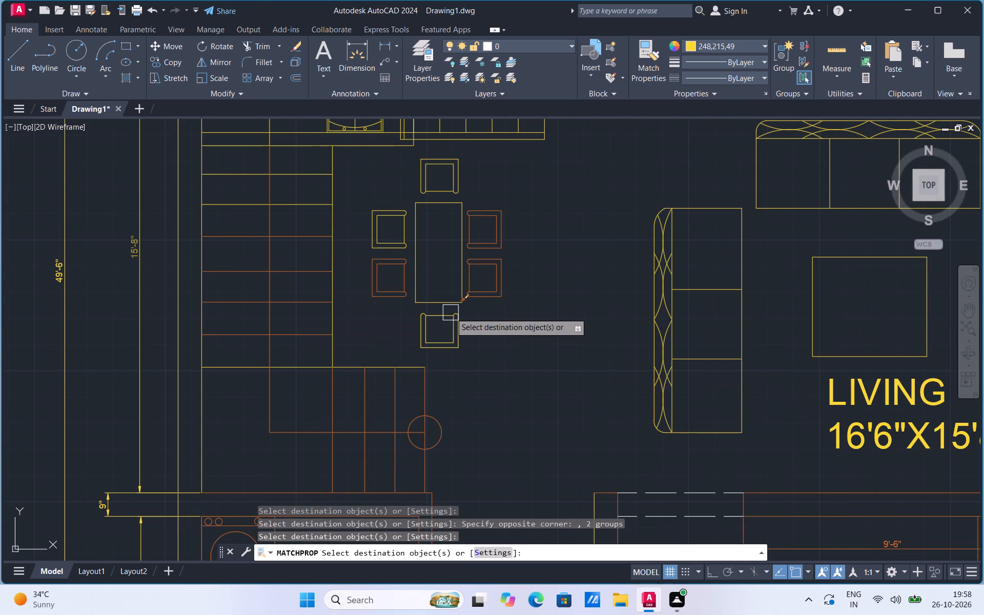
{"action": "left_click_drag", "start_coordinate": [450, 313], "coordinate": [405, 293]}
{"action": "left_click_drag", "start_coordinate": [405, 293], "coordinate": [316, 237]}
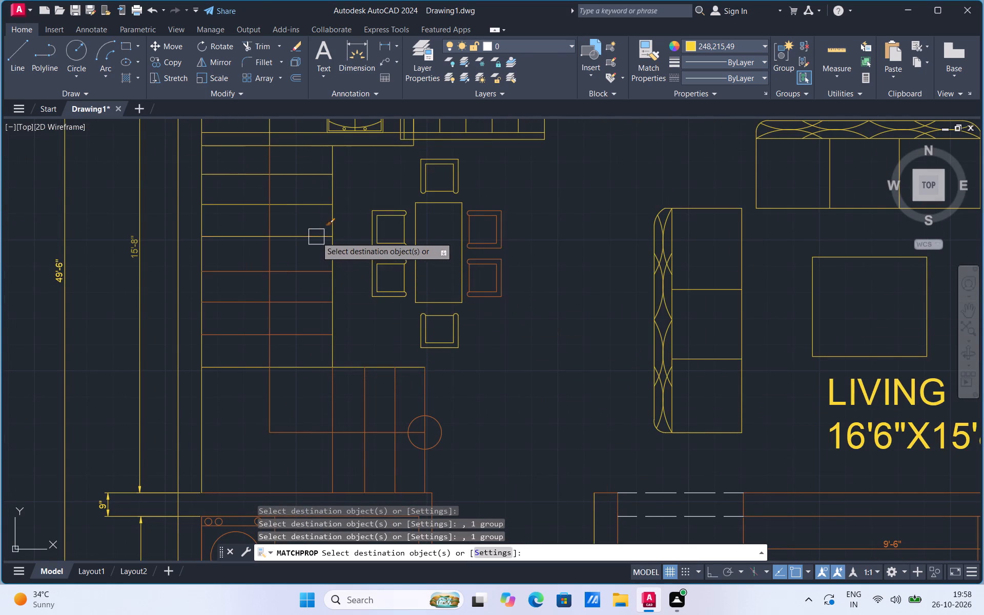
Match the yellow properties onto the lower stair flight's remaining treads, edges, direction line and circle, and the two dining chairs facing the Living.
{"action": "left_click_drag", "start_coordinate": [316, 237], "coordinate": [273, 255]}
{"action": "left_click_drag", "start_coordinate": [273, 255], "coordinate": [290, 274]}
{"action": "left_click_drag", "start_coordinate": [290, 274], "coordinate": [290, 279]}
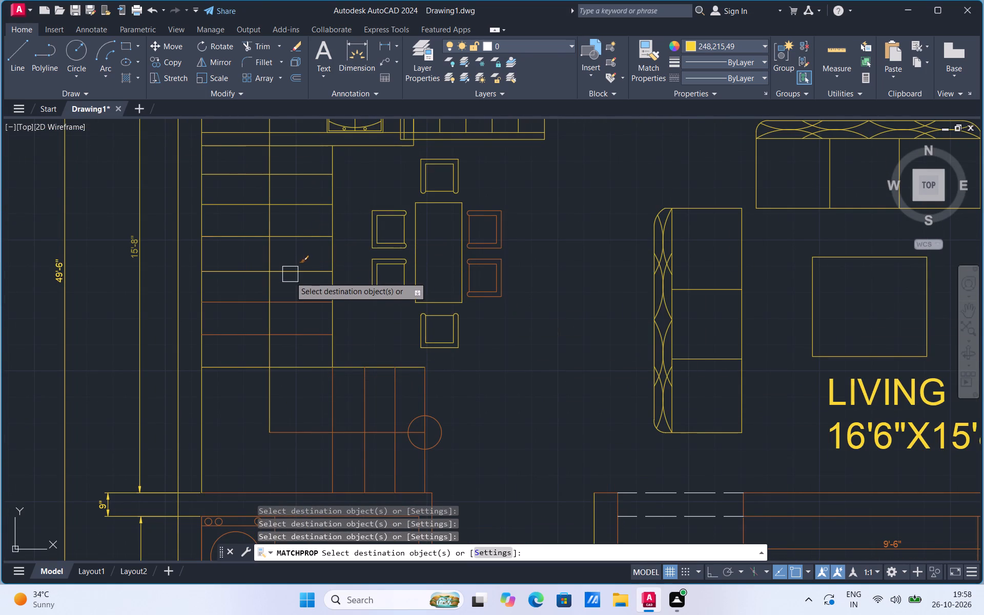
{"action": "left_click_drag", "start_coordinate": [290, 279], "coordinate": [290, 299]}
{"action": "left_click_drag", "start_coordinate": [290, 299], "coordinate": [294, 336]}
{"action": "left_click_drag", "start_coordinate": [294, 336], "coordinate": [331, 394]}
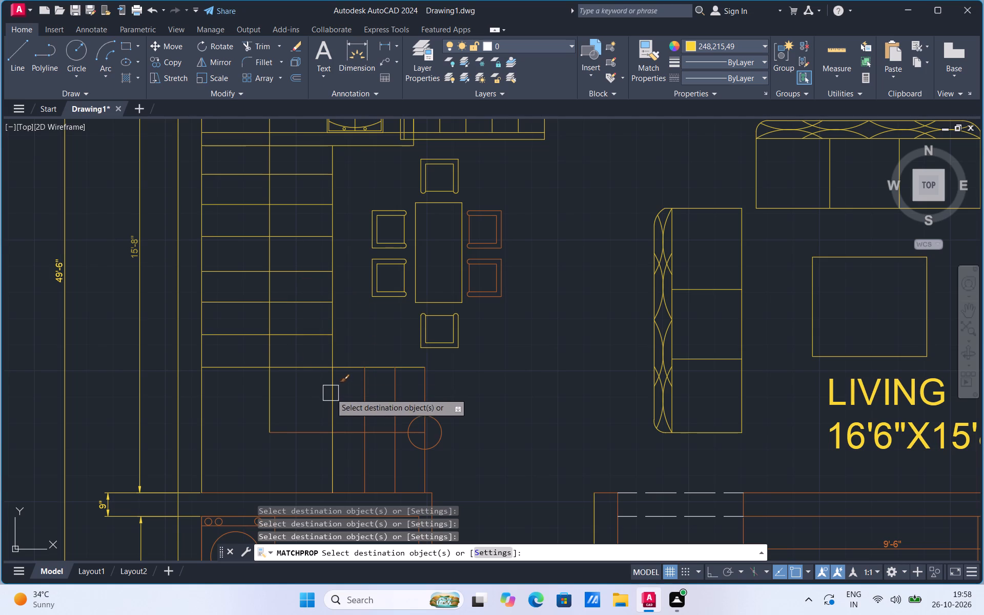
{"action": "left_click_drag", "start_coordinate": [331, 394], "coordinate": [332, 394]}
{"action": "left_click_drag", "start_coordinate": [332, 394], "coordinate": [320, 436]}
{"action": "left_click_drag", "start_coordinate": [320, 436], "coordinate": [358, 419]}
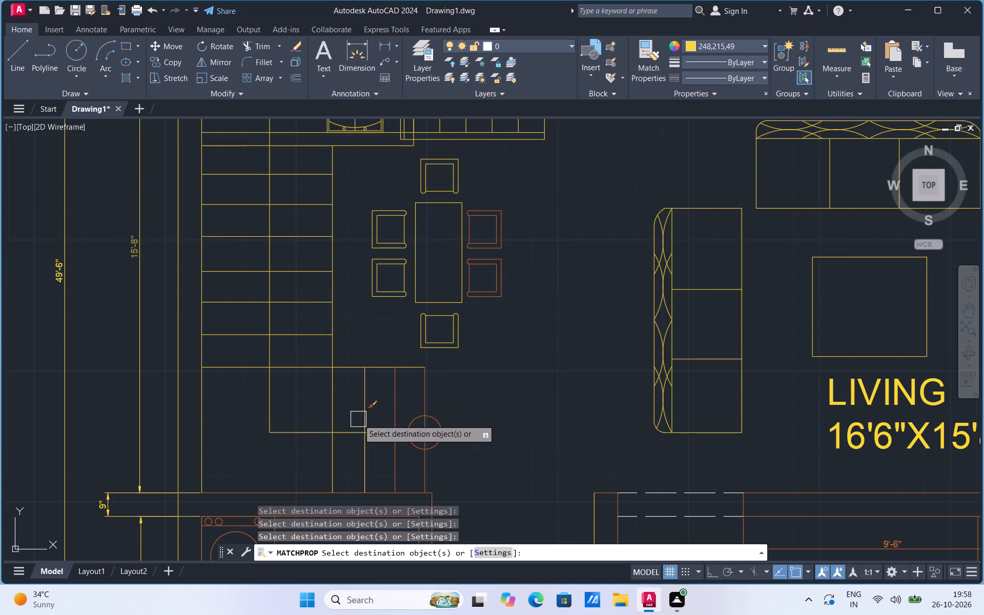
{"action": "left_click_drag", "start_coordinate": [358, 419], "coordinate": [399, 408]}
{"action": "left_click_drag", "start_coordinate": [399, 408], "coordinate": [430, 394]}
{"action": "left_click_drag", "start_coordinate": [430, 394], "coordinate": [439, 422]}
{"action": "left_click_drag", "start_coordinate": [439, 422], "coordinate": [483, 256]}
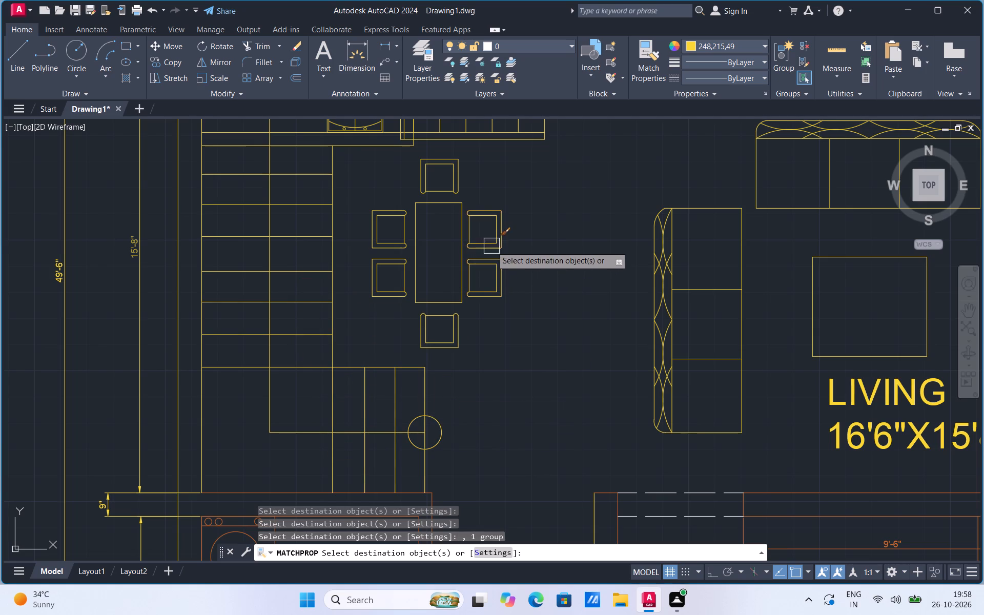
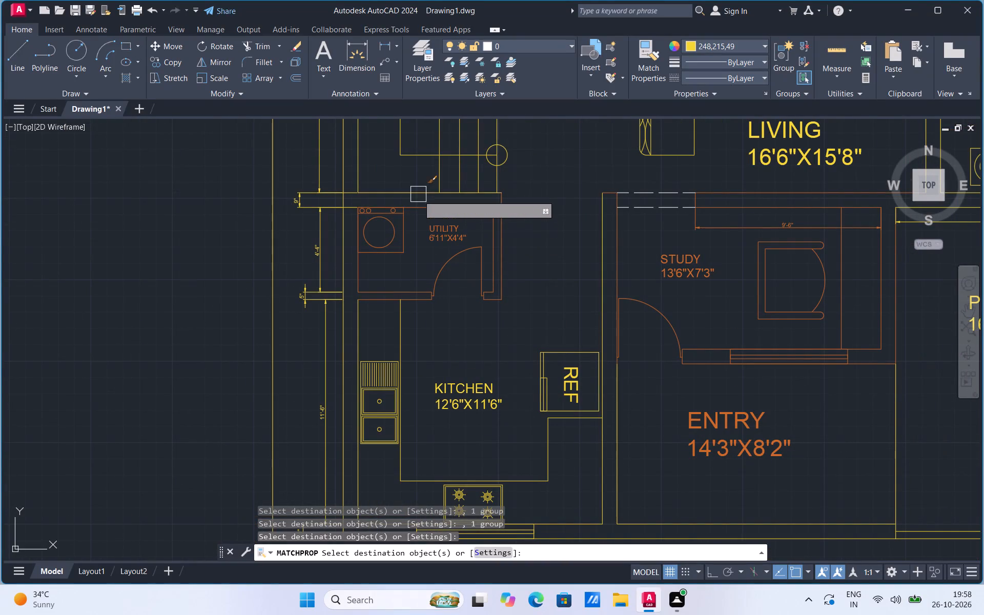
Match the yellow properties onto the Utility's label, upper wall line and washing machine, including its drum and three small knob circles.
{"action": "left_click", "coordinate": [415, 207]}
{"action": "left_click", "coordinate": [407, 222]}
{"action": "left_click", "coordinate": [424, 231]}
{"action": "scroll", "coordinate": [394, 218], "scroll_direction": "up", "scroll_amount": 2}
{"action": "left_click", "coordinate": [367, 205]}
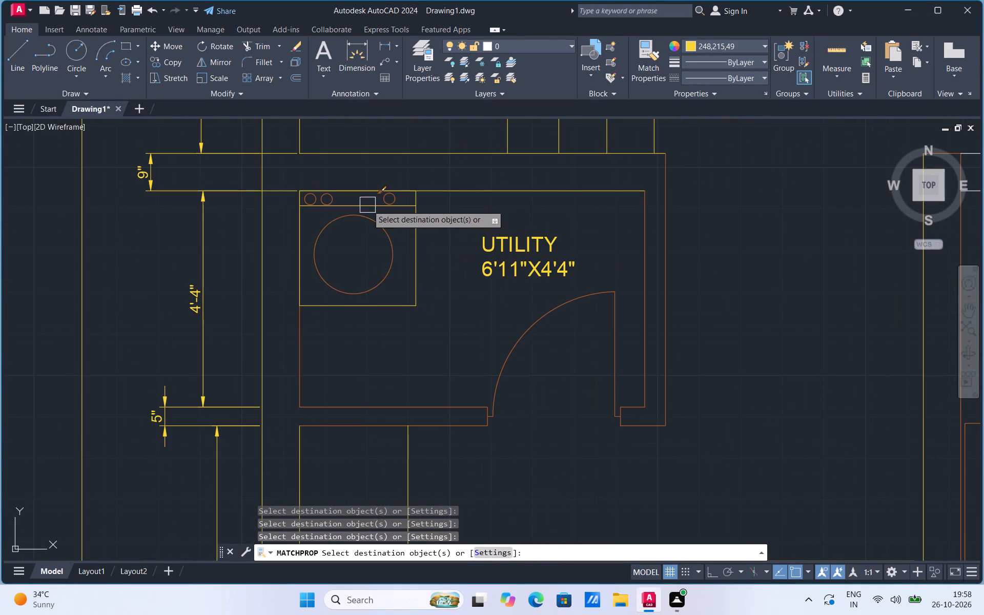
{"action": "left_click", "coordinate": [374, 221]}
{"action": "left_click", "coordinate": [385, 198]}
{"action": "left_click", "coordinate": [334, 200]}
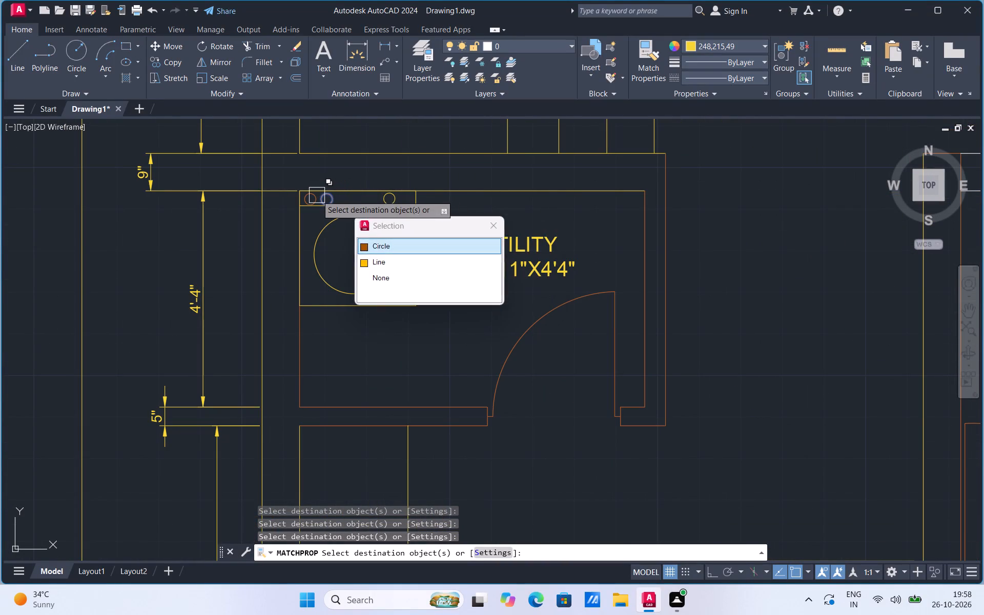
{"action": "left_click", "coordinate": [317, 195]}
{"action": "scroll", "coordinate": [311, 198], "scroll_direction": "up", "scroll_amount": 2}
{"action": "left_click", "coordinate": [306, 196]}
{"action": "scroll", "coordinate": [346, 175], "scroll_direction": "down", "scroll_amount": 2}
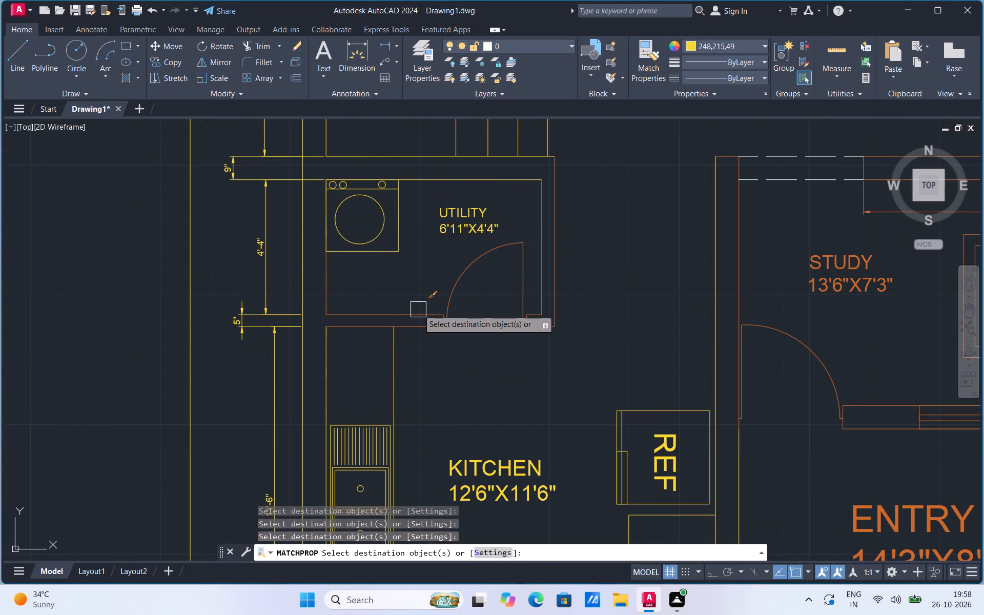
Match the yellow properties onto the Utility's remaining wall lines, its door and the short wall ends on both sides of the door.
{"action": "left_click", "coordinate": [418, 311]}
{"action": "left_click", "coordinate": [417, 326]}
{"action": "left_click", "coordinate": [335, 269]}
{"action": "left_click", "coordinate": [322, 294]}
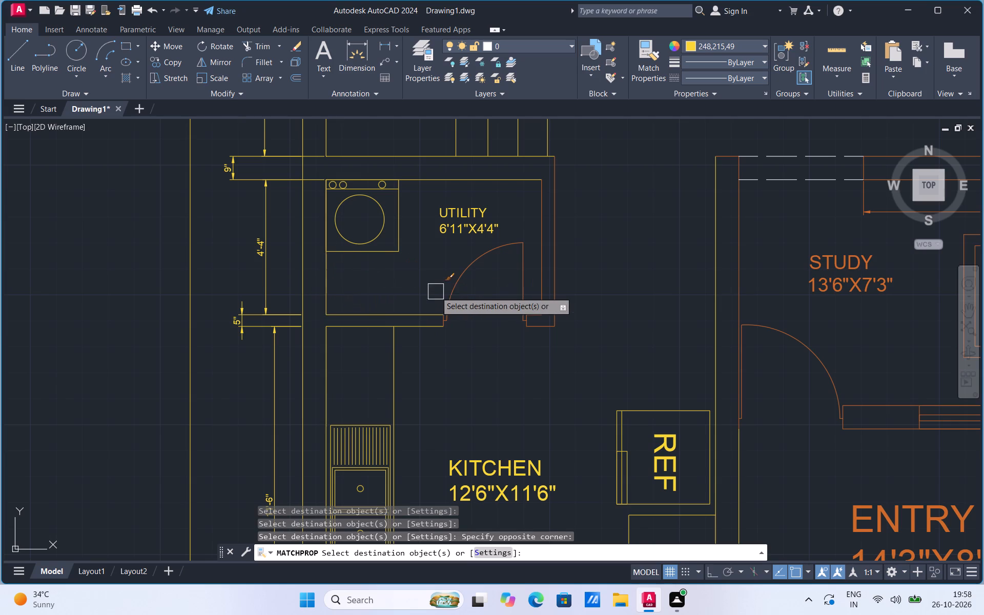
{"action": "left_click", "coordinate": [447, 293]}
{"action": "left_click", "coordinate": [539, 268]}
{"action": "left_click", "coordinate": [557, 262]}
{"action": "scroll", "coordinate": [539, 324], "scroll_direction": "up", "scroll_amount": 2}
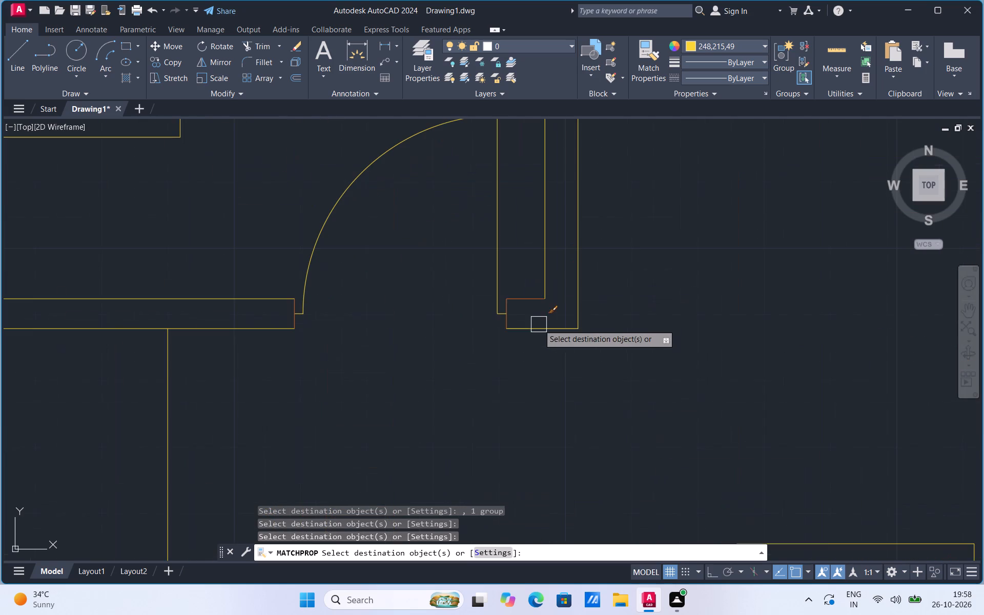
{"action": "left_click", "coordinate": [537, 324]}
{"action": "left_click", "coordinate": [515, 290]}
{"action": "left_click", "coordinate": [490, 333]}
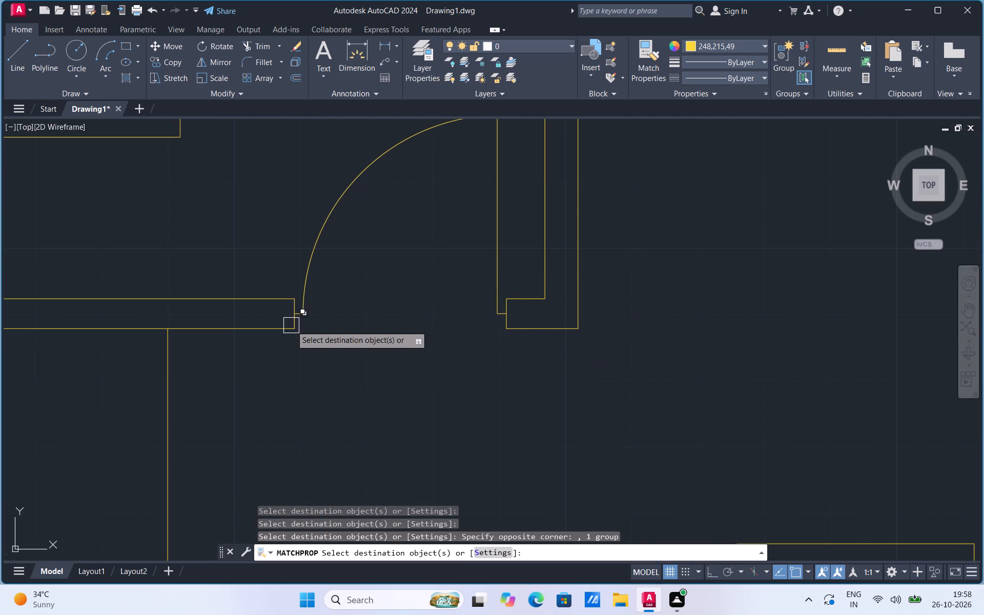
{"action": "left_click", "coordinate": [291, 325]}
Match the yellow properties onto the Study's label, door, door-side wall line, upper wall lines and end line, and its 9'-6" dimension.
{"action": "scroll", "coordinate": [341, 274], "scroll_direction": "down", "scroll_amount": 4}
{"action": "left_click", "coordinate": [572, 263]}
{"action": "left_click", "coordinate": [546, 297]}
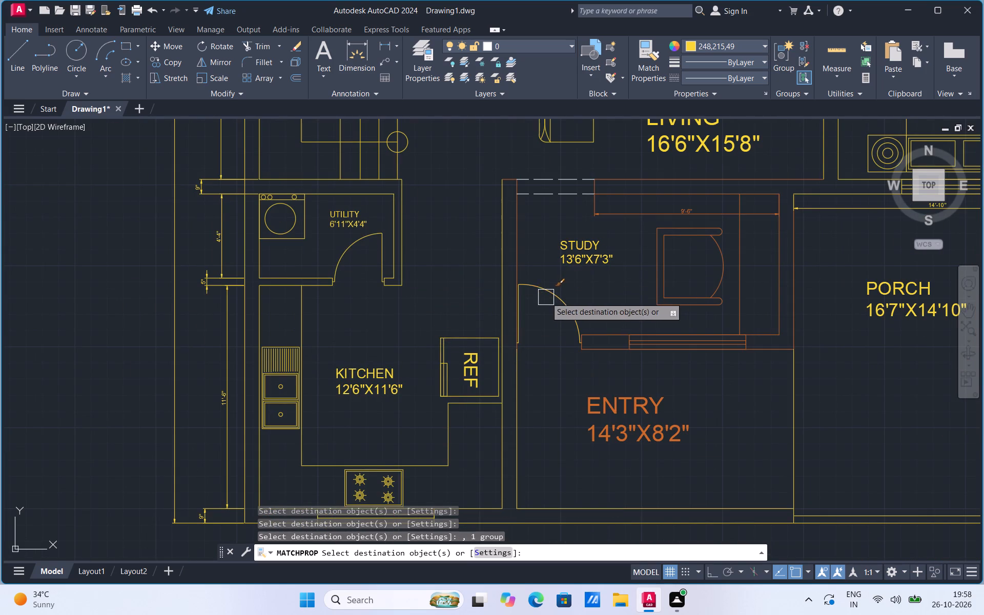
{"action": "left_click", "coordinate": [518, 260]}
{"action": "scroll", "coordinate": [526, 188], "scroll_direction": "up", "scroll_amount": 2}
{"action": "left_click", "coordinate": [471, 163]}
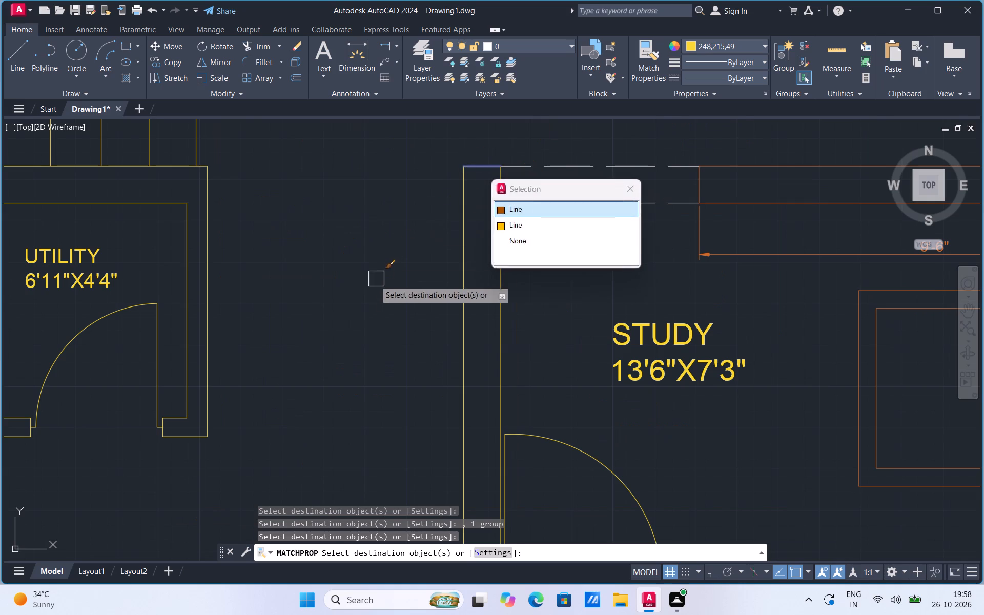
{"action": "scroll", "coordinate": [371, 287], "scroll_direction": "down", "scroll_amount": 2}
{"action": "left_click", "coordinate": [618, 238]}
{"action": "left_click", "coordinate": [631, 208]}
{"action": "left_click", "coordinate": [610, 270]}
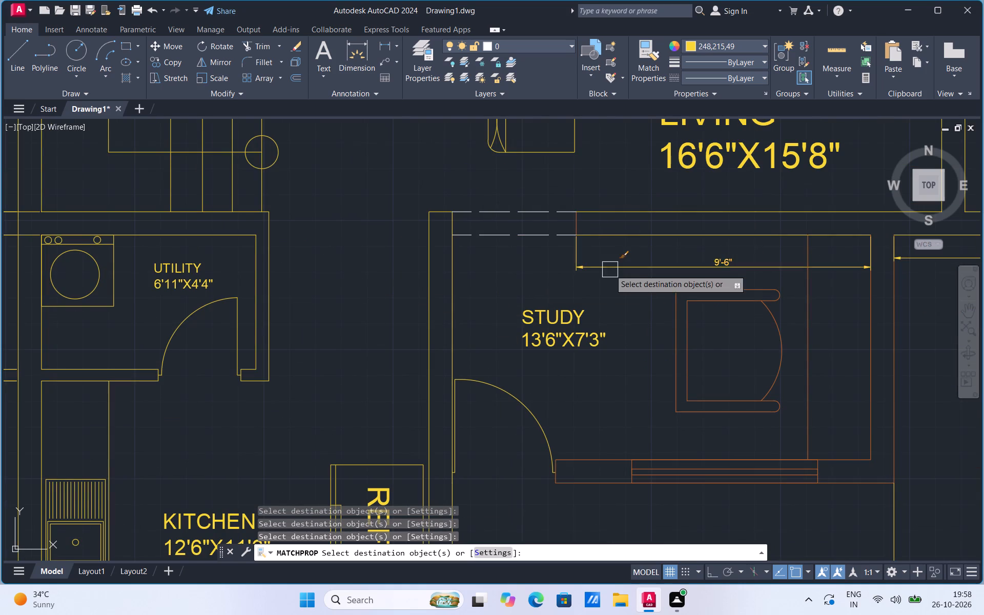
{"action": "scroll", "coordinate": [591, 227], "scroll_direction": "up", "scroll_amount": 2}
{"action": "left_click", "coordinate": [559, 220]}
Match the yellow properties onto the Study's desk line, its chair outlines and upper arm end, and the wall lines on the Porch side.
{"action": "scroll", "coordinate": [456, 356], "scroll_direction": "down", "scroll_amount": 4}
{"action": "scroll", "coordinate": [575, 368], "scroll_direction": "up", "scroll_amount": 2}
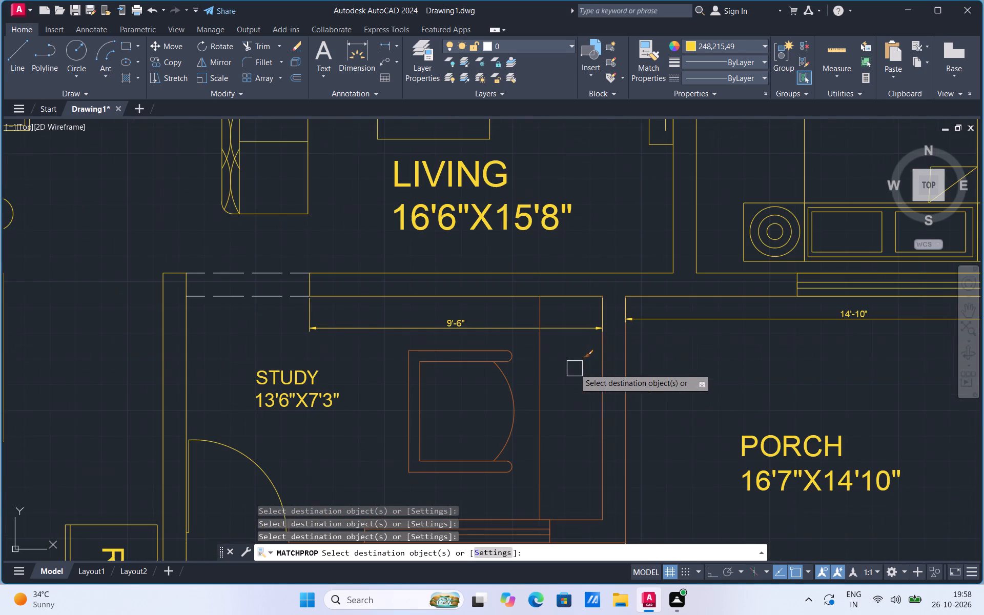
{"action": "left_click", "coordinate": [541, 378]}
{"action": "left_click", "coordinate": [516, 385]}
{"action": "left_click", "coordinate": [459, 365]}
{"action": "left_click", "coordinate": [458, 352]}
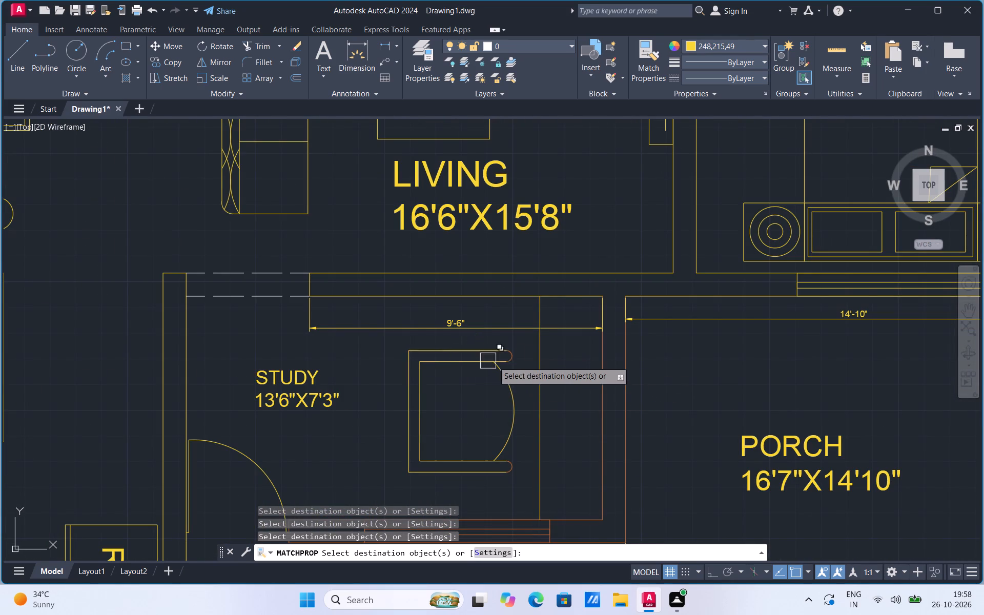
{"action": "left_click", "coordinate": [515, 359]}
{"action": "left_click", "coordinate": [592, 374]}
{"action": "left_click_drag", "start_coordinate": [609, 374], "coordinate": [604, 387]}
{"action": "left_click", "coordinate": [641, 384]}
{"action": "left_click_drag", "start_coordinate": [632, 389], "coordinate": [625, 392]}
{"action": "left_click", "coordinate": [604, 400]}
{"action": "left_click", "coordinate": [625, 393]}
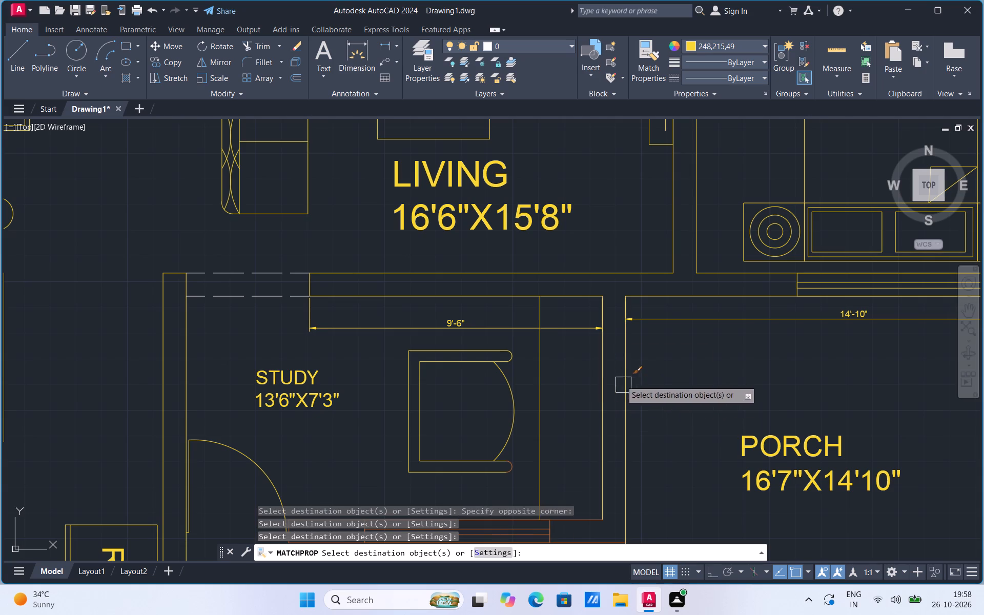
Match the yellow properties onto the window and the wall lines between the Study and the Entry, including the wall end by the door.
{"action": "scroll", "coordinate": [529, 286], "scroll_direction": "down", "scroll_amount": 3}
{"action": "scroll", "coordinate": [516, 354], "scroll_direction": "up", "scroll_amount": 2}
{"action": "left_click", "coordinate": [486, 333]}
{"action": "left_click", "coordinate": [439, 333]}
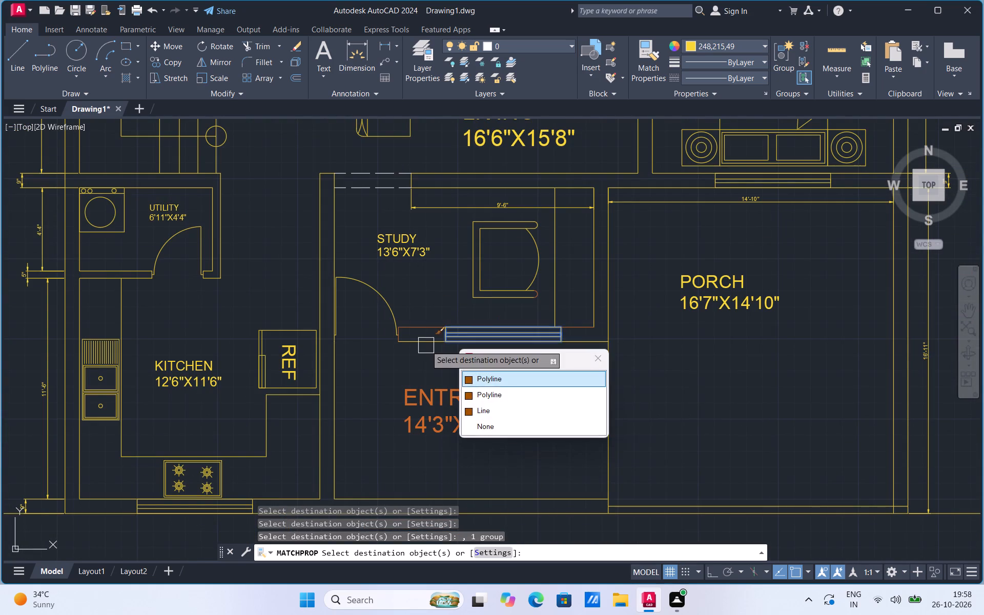
{"action": "left_click", "coordinate": [425, 345]}
{"action": "scroll", "coordinate": [397, 331], "scroll_direction": "up", "scroll_amount": 4}
{"action": "left_click", "coordinate": [399, 330]}
{"action": "left_click", "coordinate": [412, 310]}
Match the yellow properties onto the ENTRY 14'3"X8'2" label and the study chair's remaining arm end.
{"action": "scroll", "coordinate": [448, 324], "scroll_direction": "down", "scroll_amount": 3}
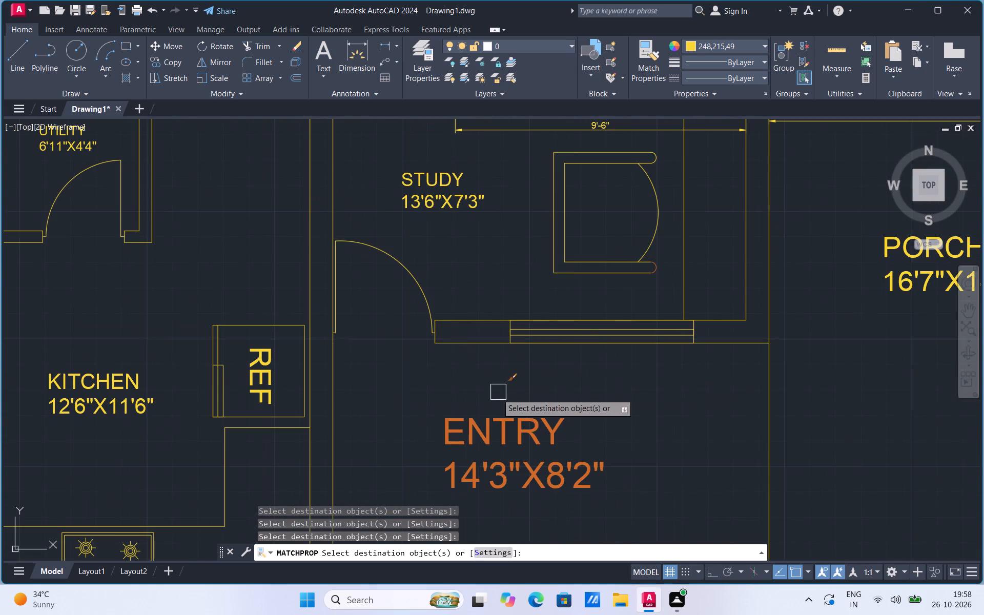
{"action": "left_click", "coordinate": [490, 424]}
{"action": "scroll", "coordinate": [554, 392], "scroll_direction": "down", "scroll_amount": 2}
{"action": "scroll", "coordinate": [605, 345], "scroll_direction": "up", "scroll_amount": 2}
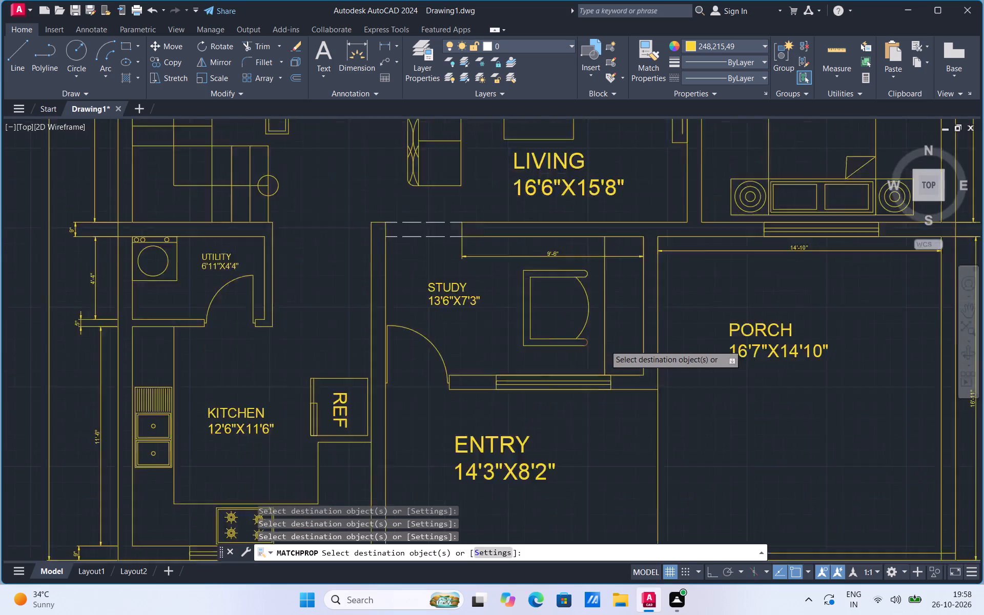
{"action": "left_click", "coordinate": [584, 341]}
Match the yellow properties onto the upper orange cross lines and the long side line of the Dress room's wardrobe.
{"action": "scroll", "coordinate": [552, 414], "scroll_direction": "down", "scroll_amount": 3}
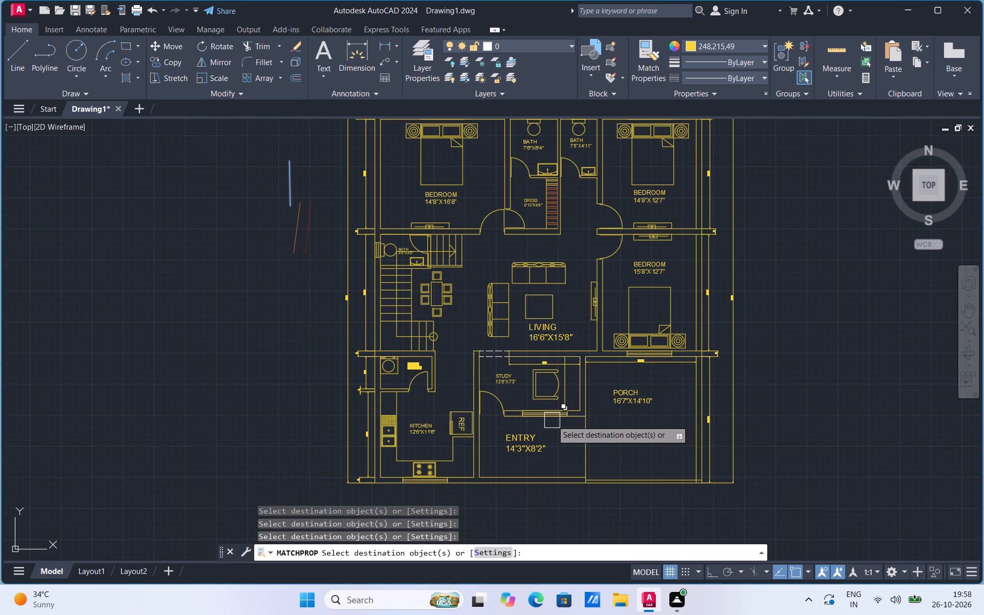
{"action": "scroll", "coordinate": [560, 194], "scroll_direction": "up", "scroll_amount": 3}
{"action": "scroll", "coordinate": [527, 161], "scroll_direction": "up", "scroll_amount": 3}
{"action": "left_click", "coordinate": [515, 187]}
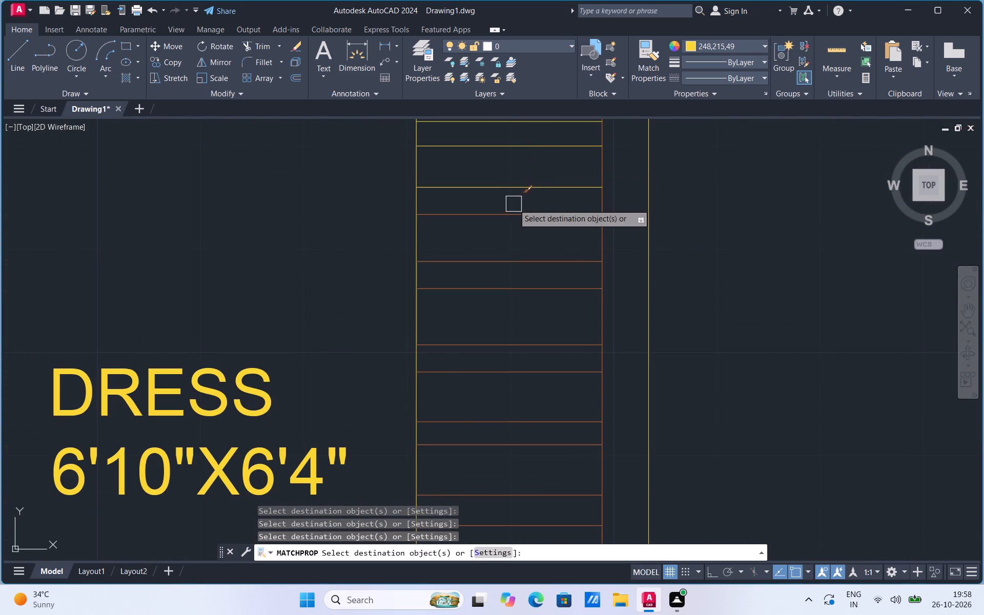
{"action": "left_click", "coordinate": [512, 213]}
{"action": "left_click", "coordinate": [599, 244]}
{"action": "left_click", "coordinate": [573, 264]}
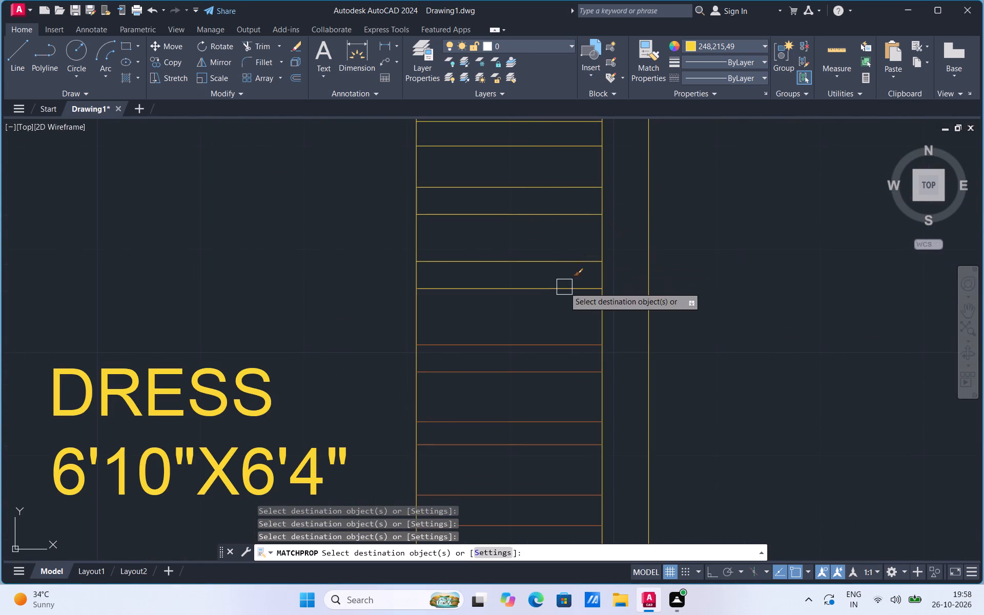
{"action": "left_click", "coordinate": [564, 287]}
{"action": "left_click", "coordinate": [558, 348]}
{"action": "left_click_drag", "start_coordinate": [550, 371], "coordinate": [544, 361]}
Match the yellow properties onto the remaining orange cross lines of the Dress room's wardrobe and end the command.
{"action": "scroll", "coordinate": [549, 266], "scroll_direction": "down", "scroll_amount": 3}
{"action": "scroll", "coordinate": [558, 324], "scroll_direction": "up", "scroll_amount": 2}
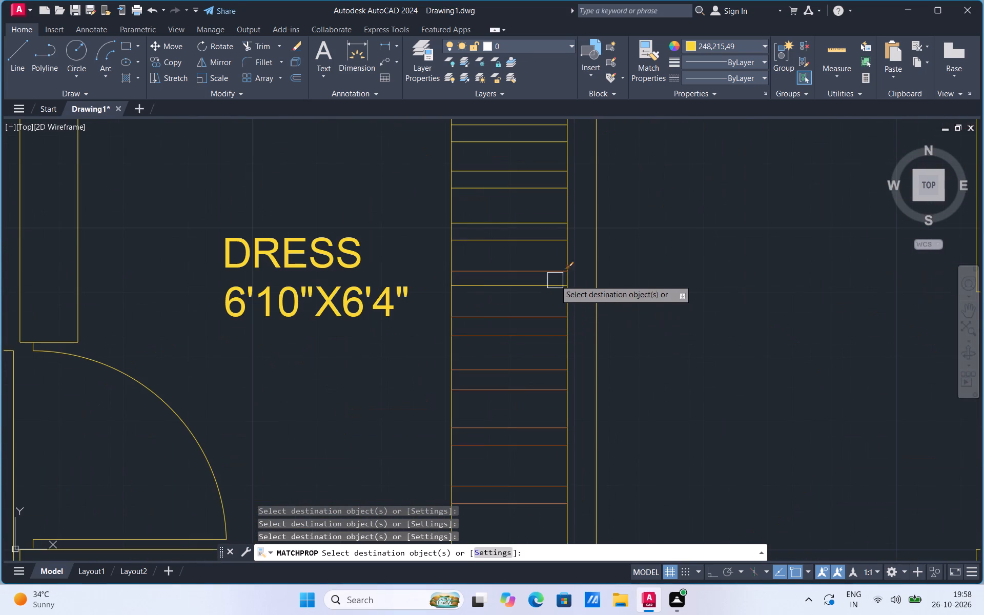
{"action": "left_click", "coordinate": [550, 265]}
{"action": "left_click", "coordinate": [537, 283]}
{"action": "left_click", "coordinate": [535, 312]}
{"action": "left_click", "coordinate": [529, 332]}
{"action": "left_click", "coordinate": [525, 366]}
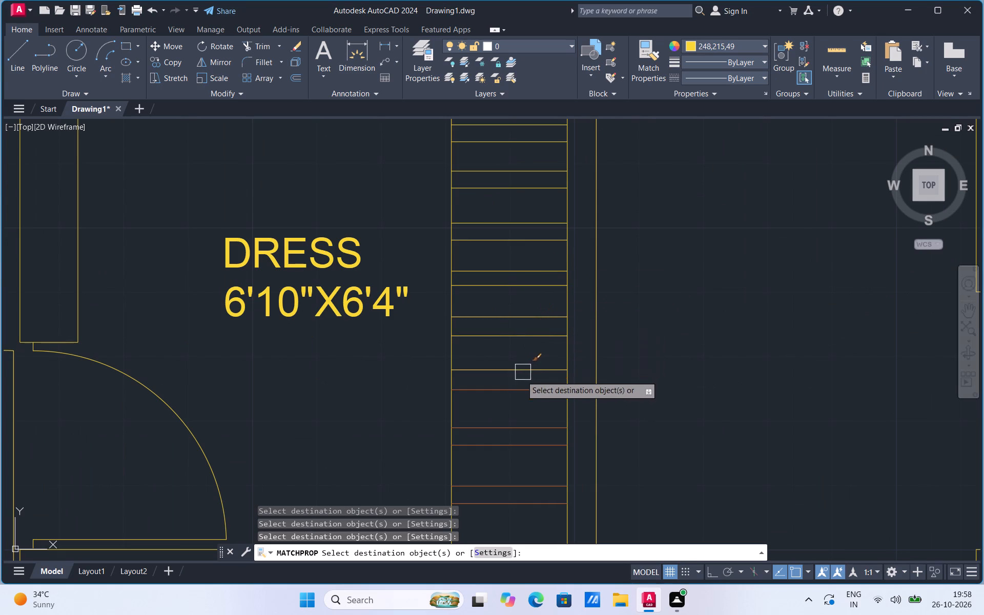
{"action": "left_click", "coordinate": [516, 397]}
{"action": "left_click", "coordinate": [509, 426]}
{"action": "left_click", "coordinate": [506, 442]}
{"action": "left_click", "coordinate": [501, 482]}
{"action": "left_click", "coordinate": [498, 498]}
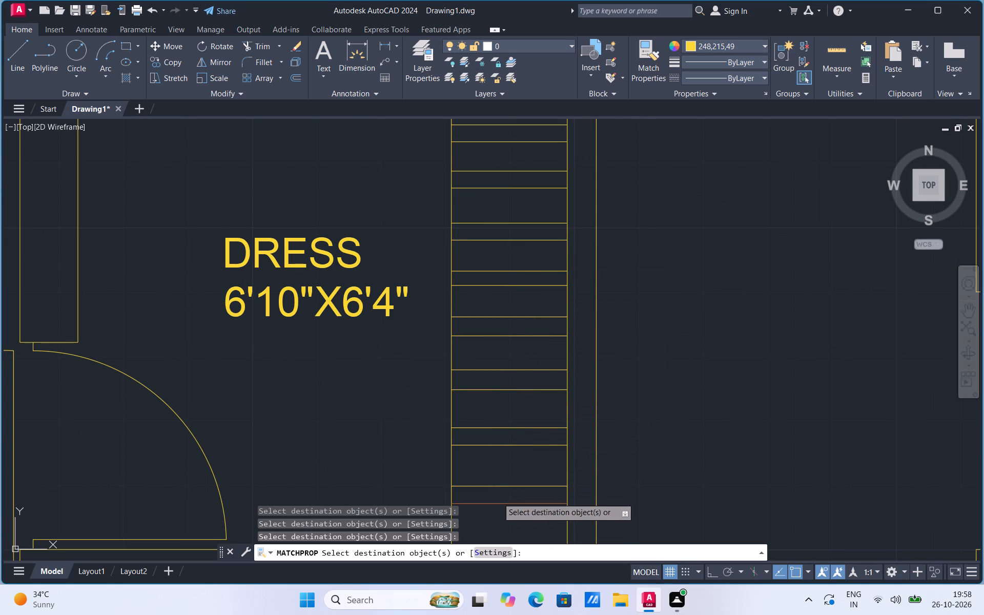
{"action": "scroll", "coordinate": [583, 365], "scroll_direction": "down", "scroll_amount": 4}
{"action": "scroll", "coordinate": [616, 295], "scroll_direction": "down", "scroll_amount": 2}
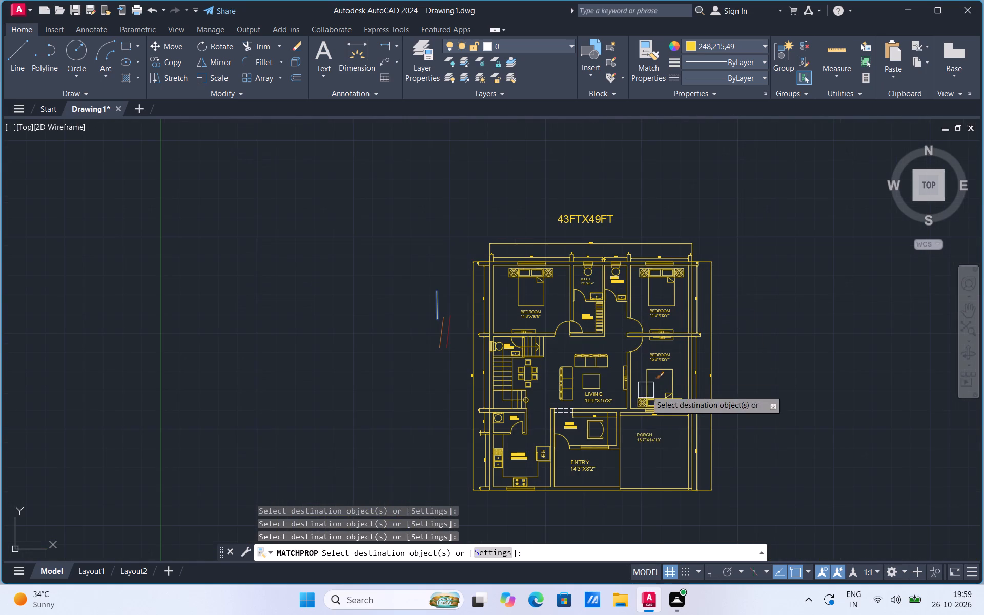
{"action": "scroll", "coordinate": [429, 298], "scroll_direction": "up", "scroll_amount": 3}
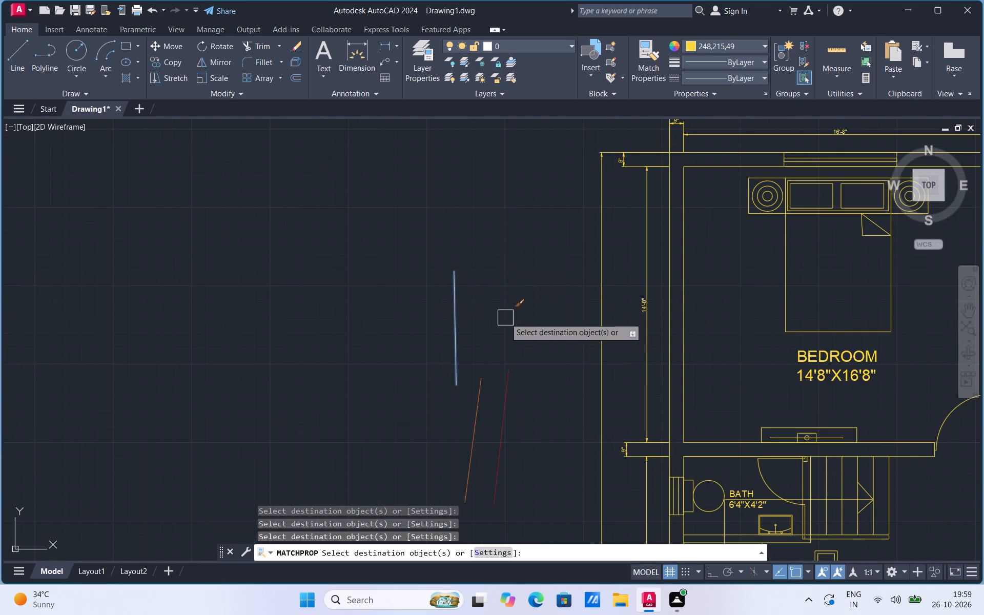
{"action": "key", "text": "Escape"}
Remove the three loose sample lines beside the floor plan with Trim.
{"action": "left_click", "coordinate": [459, 348]}
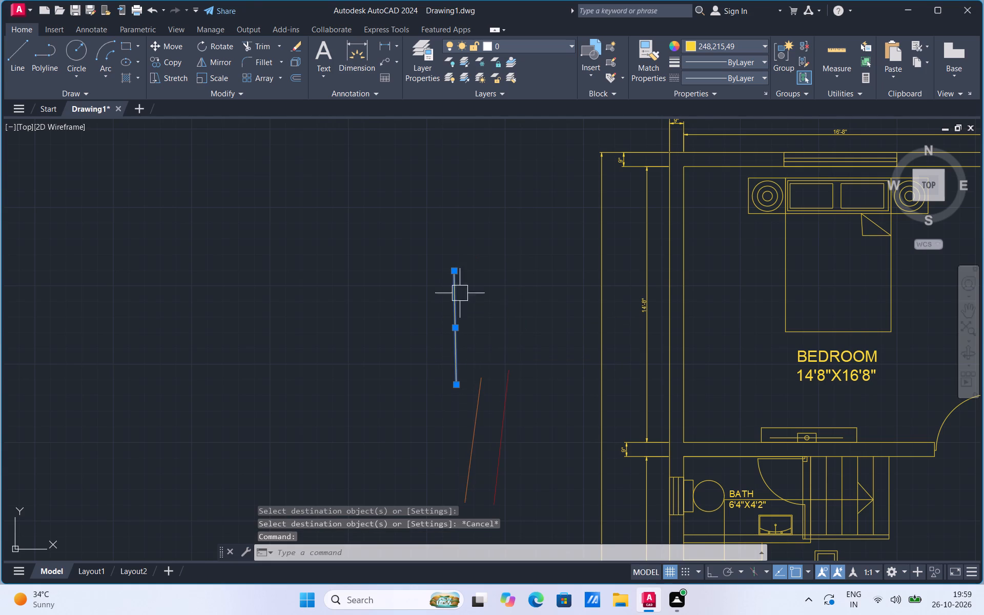
{"action": "key", "text": "Escape"}
{"action": "left_click", "coordinate": [264, 44]}
{"action": "left_click", "coordinate": [445, 320]}
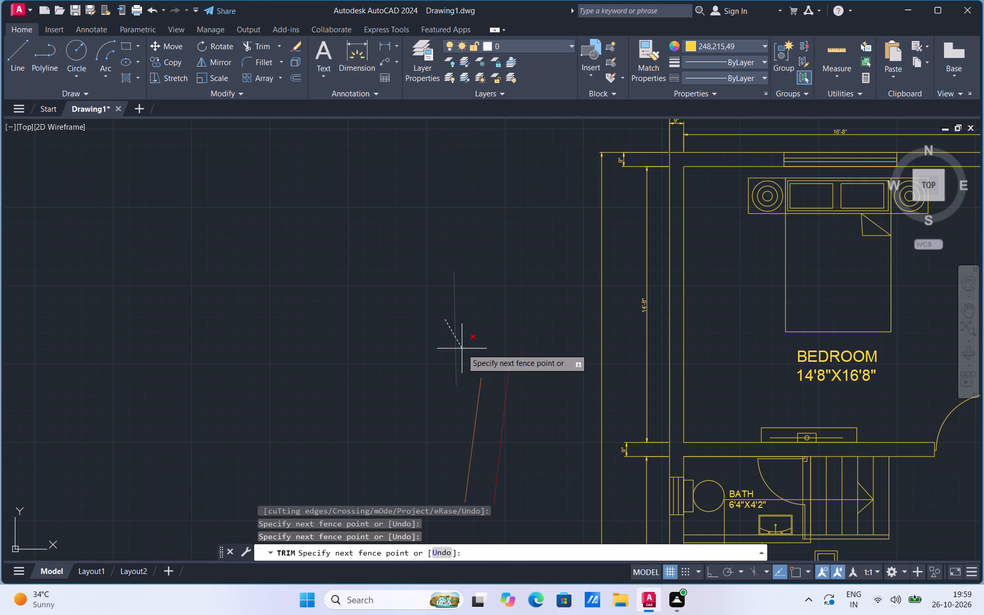
{"action": "left_click", "coordinate": [462, 348]}
{"action": "left_click", "coordinate": [473, 412]}
{"action": "left_click", "coordinate": [499, 413]}
{"action": "key", "text": "Escape"}
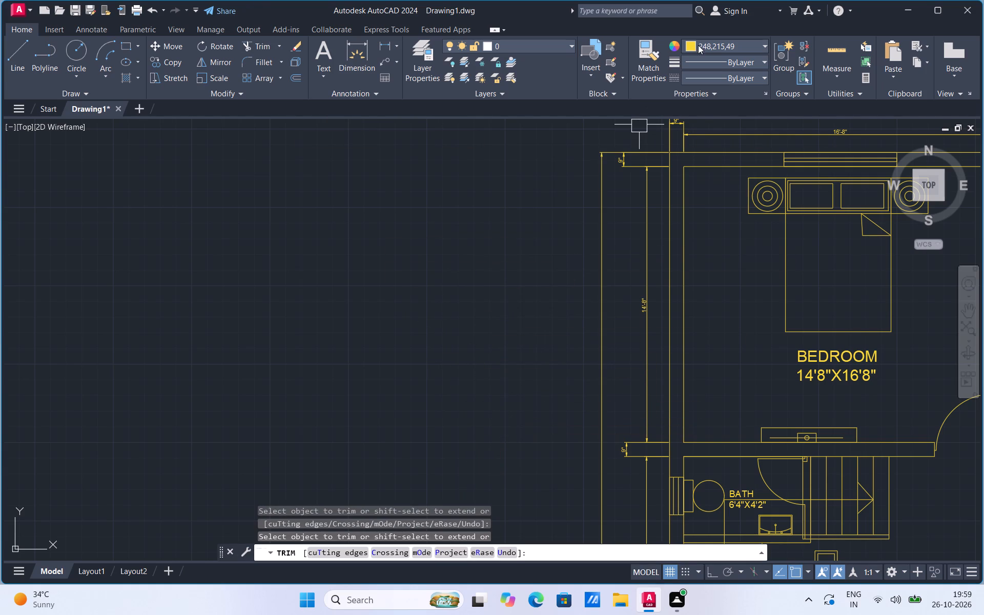
Set the current colour to black (0,0,0) and draw a short, nearly vertical sample line in the empty area beside the plan.
{"action": "left_click", "coordinate": [691, 47]}
{"action": "left_click", "coordinate": [689, 89]}
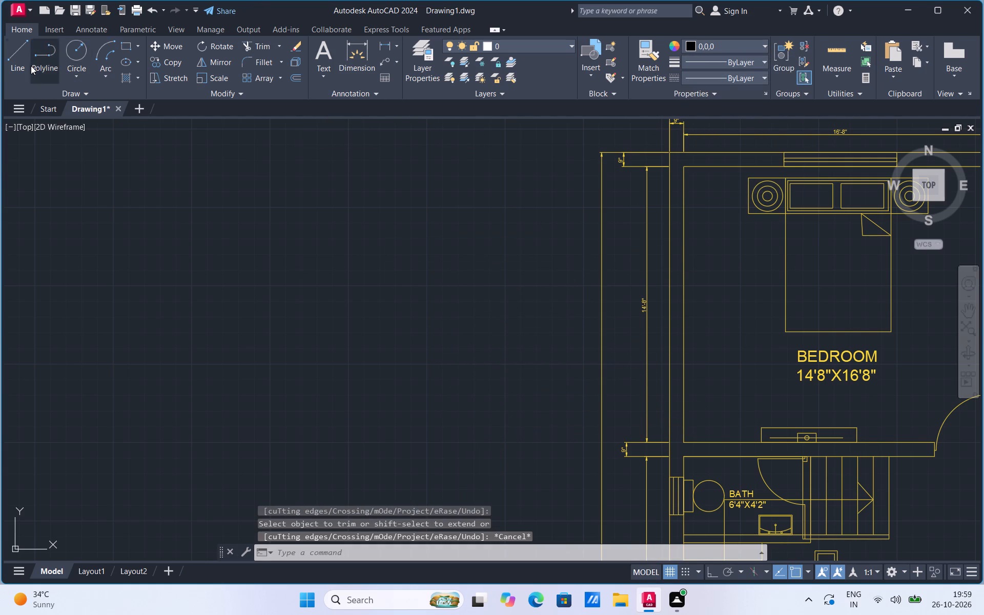
{"action": "left_click", "coordinate": [26, 66]}
{"action": "left_click", "coordinate": [305, 362]}
{"action": "left_click", "coordinate": [301, 289]}
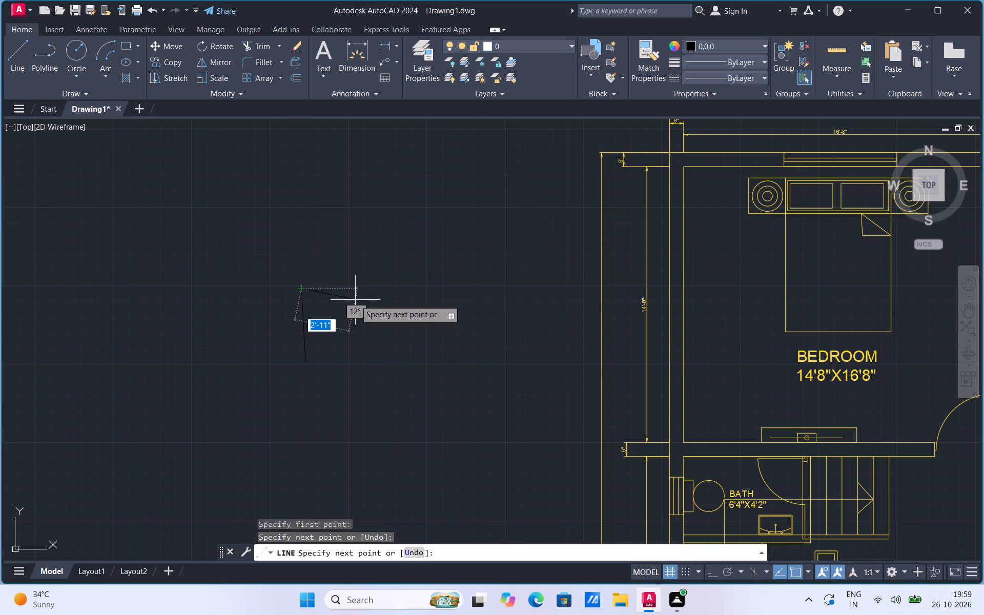
{"action": "scroll", "coordinate": [349, 283], "scroll_direction": "down", "scroll_amount": 2}
{"action": "scroll", "coordinate": [365, 303], "scroll_direction": "up", "scroll_amount": 1}
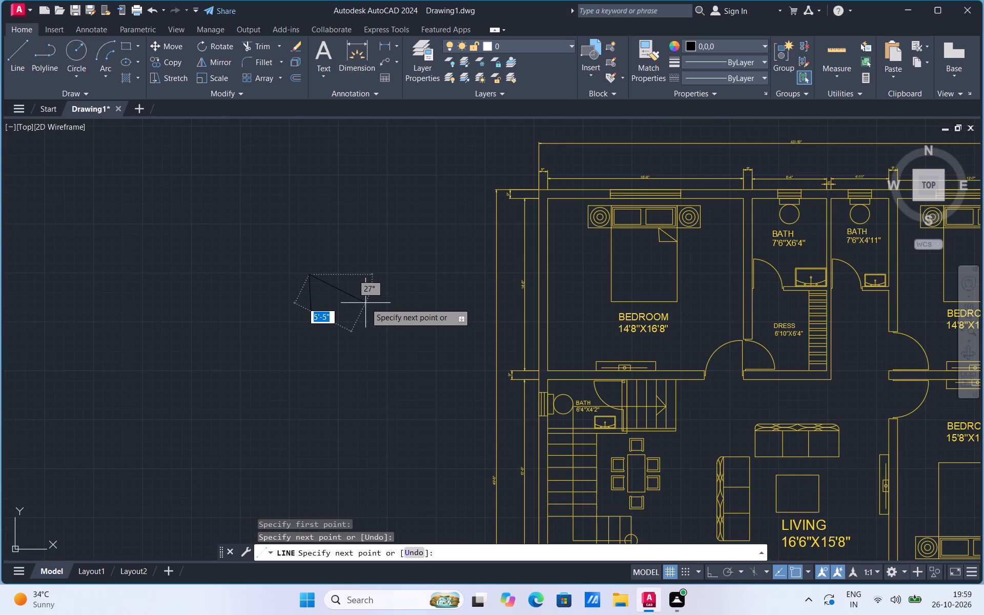
{"action": "key", "text": "Escape"}
Match the black sample line's properties onto the overall 43'-10" dimension and the 43FTX49FT title.
{"action": "left_click", "coordinate": [640, 64]}
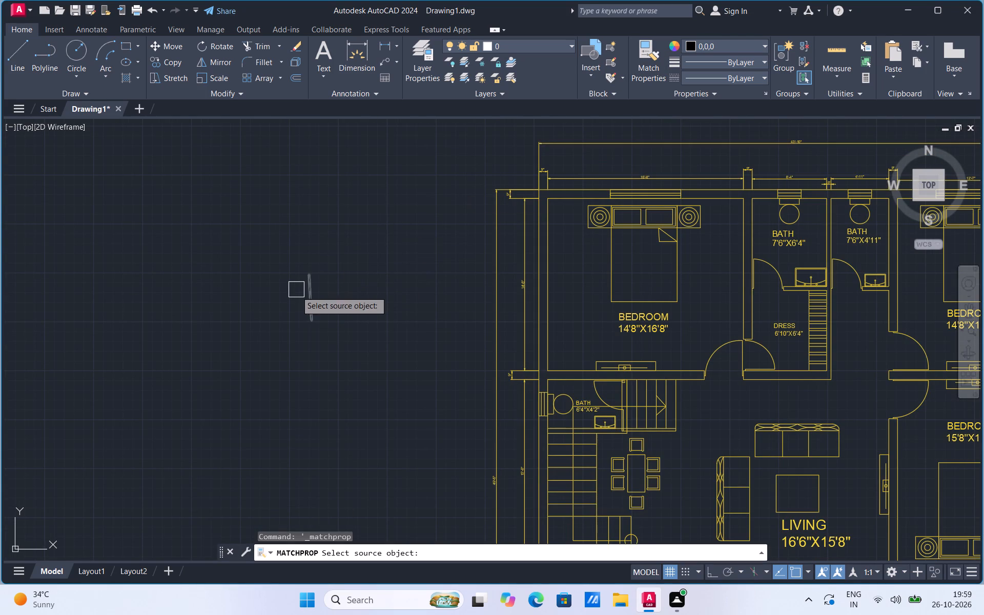
{"action": "left_click", "coordinate": [303, 297]}
{"action": "scroll", "coordinate": [262, 331], "scroll_direction": "down", "scroll_amount": 2}
{"action": "scroll", "coordinate": [468, 255], "scroll_direction": "up", "scroll_amount": 2}
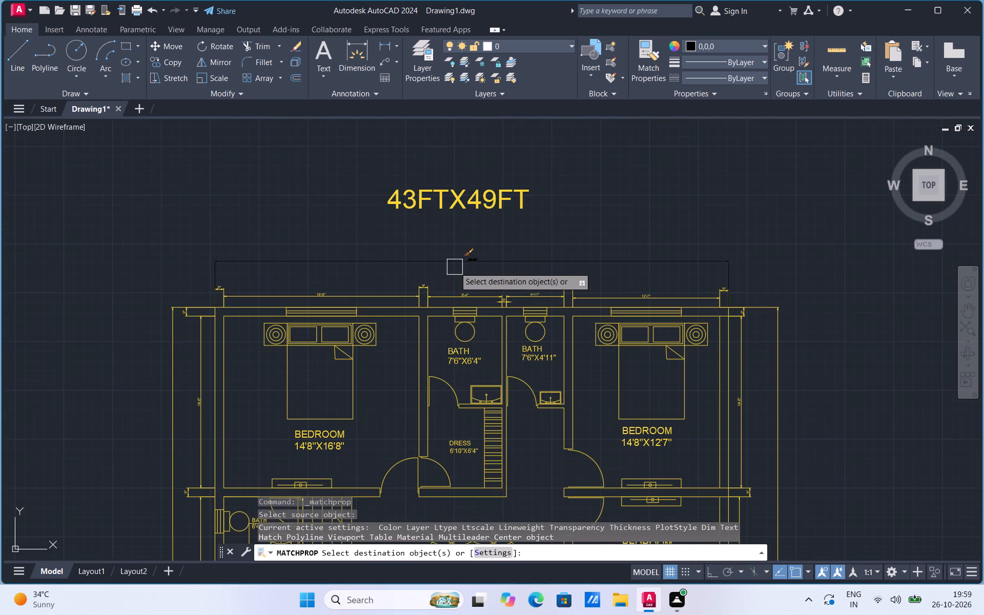
{"action": "left_click", "coordinate": [458, 261]}
{"action": "left_click", "coordinate": [486, 189]}
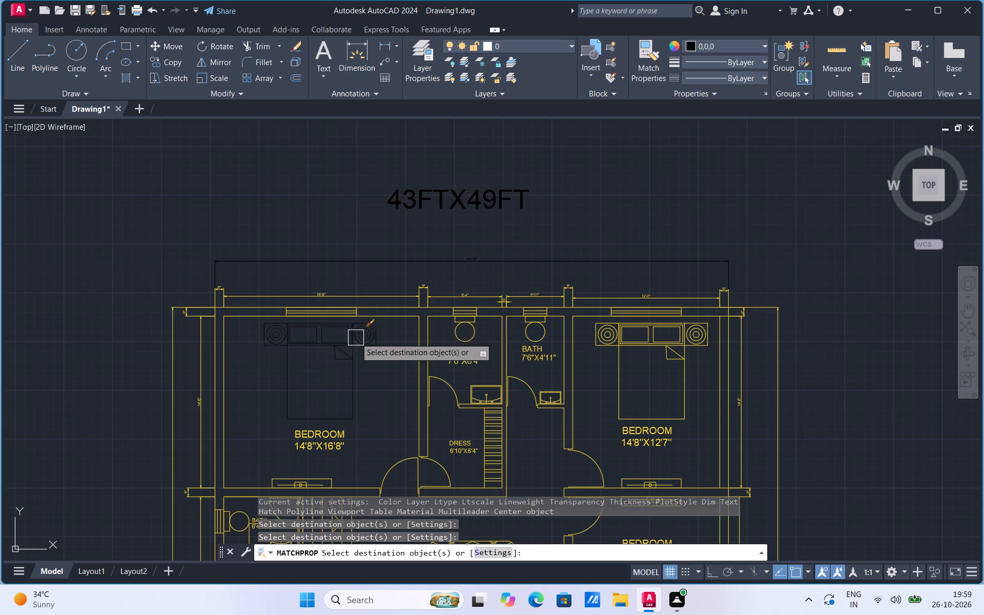
Match the black properties onto the 14'8"X16'8" Bedroom's top dimension, window, upper wall lines and bed with its side tables.
{"action": "scroll", "coordinate": [356, 338], "scroll_direction": "up", "scroll_amount": 2}
{"action": "left_click_drag", "start_coordinate": [382, 233], "coordinate": [384, 244]}
{"action": "left_click", "coordinate": [384, 244]}
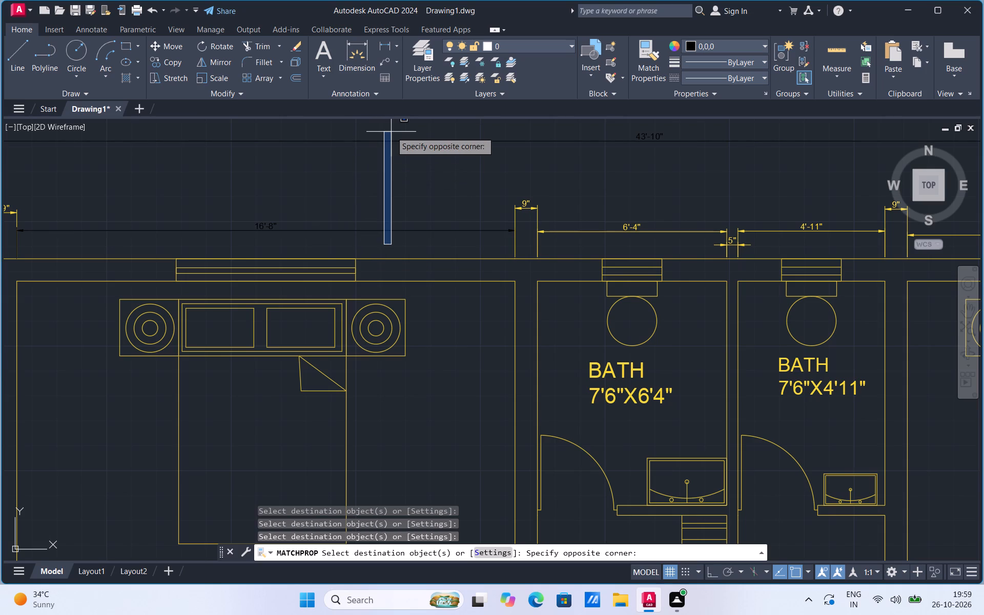
{"action": "left_click", "coordinate": [352, 273]}
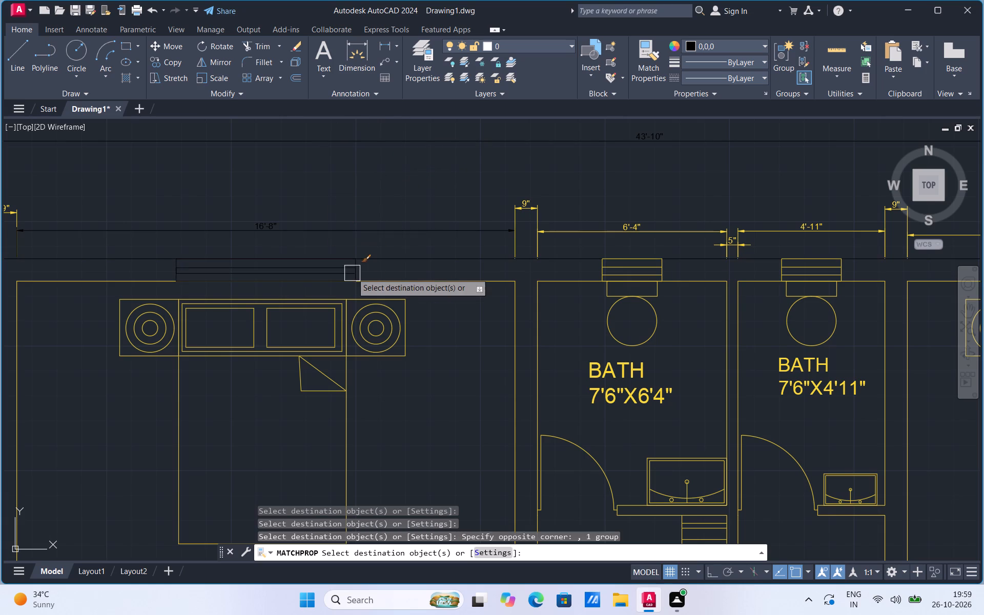
{"action": "left_click_drag", "start_coordinate": [389, 274], "coordinate": [364, 323]}
{"action": "left_click", "coordinate": [364, 323]}
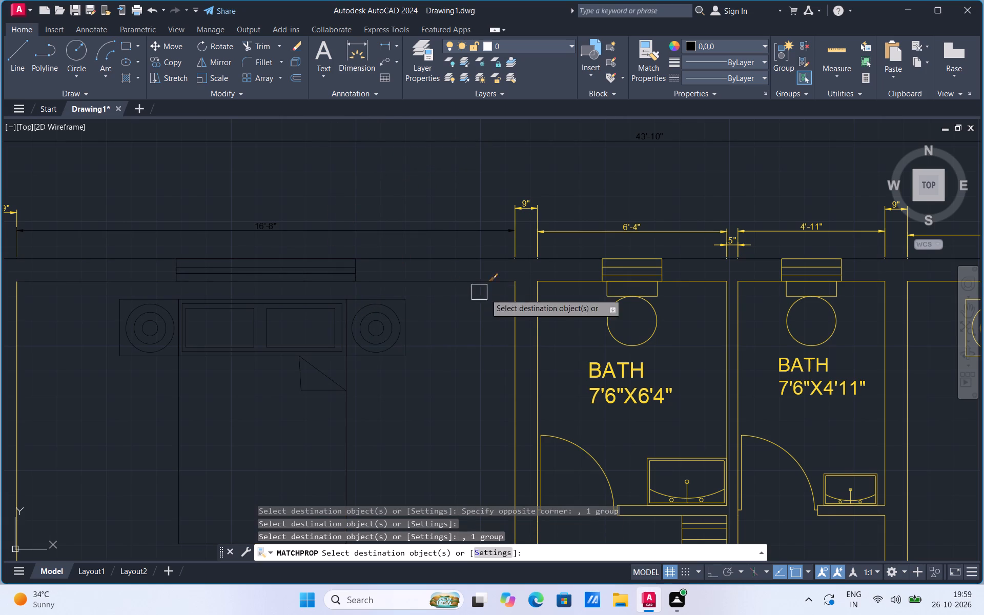
Match the black properties onto the 9" and 6'-4" dimensions above the left bedroom's right wall and the adjoining bath.
{"action": "left_click_drag", "start_coordinate": [509, 239], "coordinate": [575, 222]}
{"action": "left_click", "coordinate": [575, 222]}
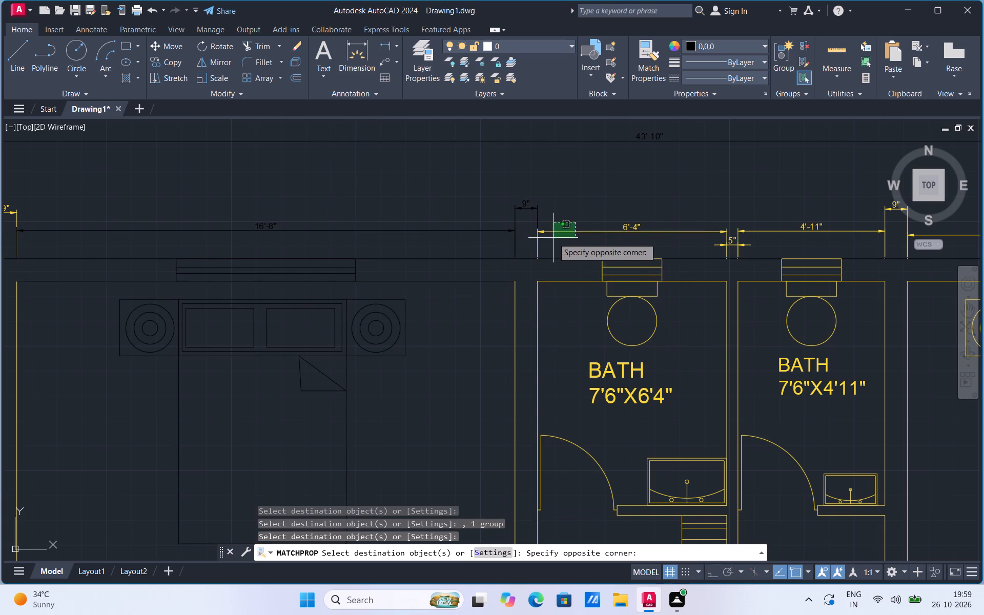
{"action": "left_click", "coordinate": [540, 263]}
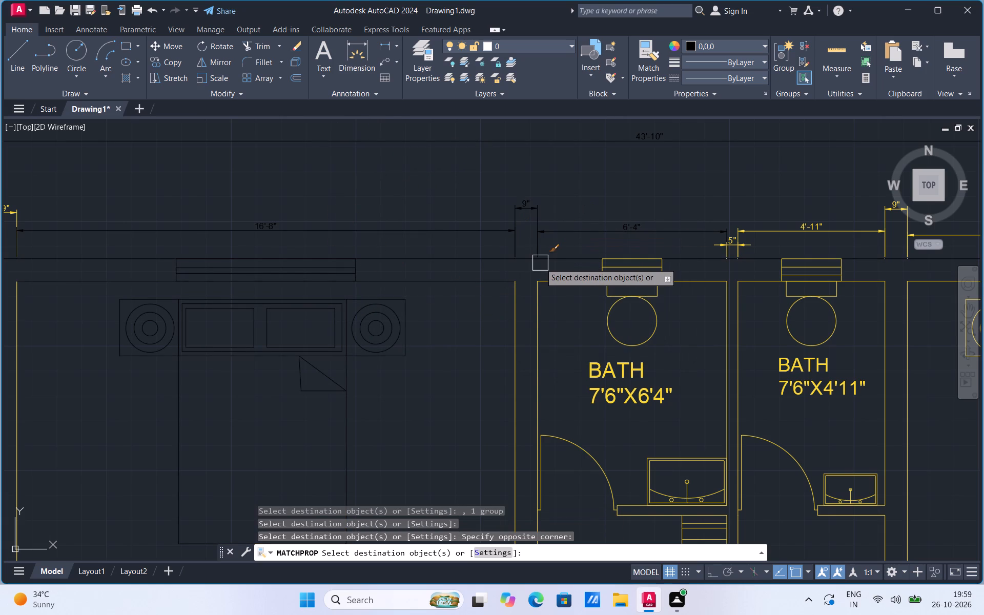
Match the black properties onto the 14'8"X16'8" Bedroom's left-side and corner dimensions, side walls and room label.
{"action": "scroll", "coordinate": [423, 268], "scroll_direction": "down", "scroll_amount": 2}
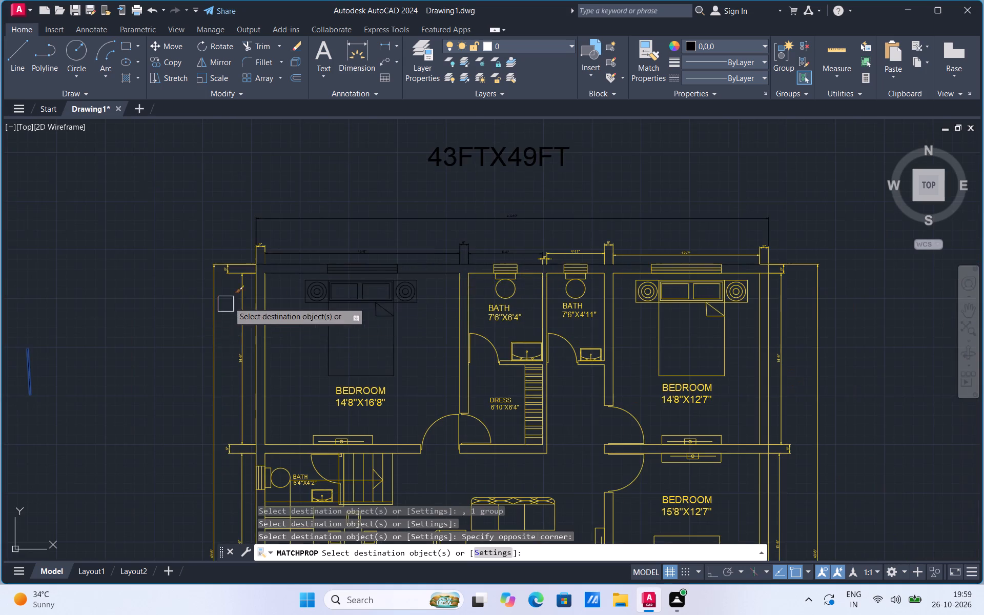
{"action": "scroll", "coordinate": [241, 287], "scroll_direction": "up", "scroll_amount": 2}
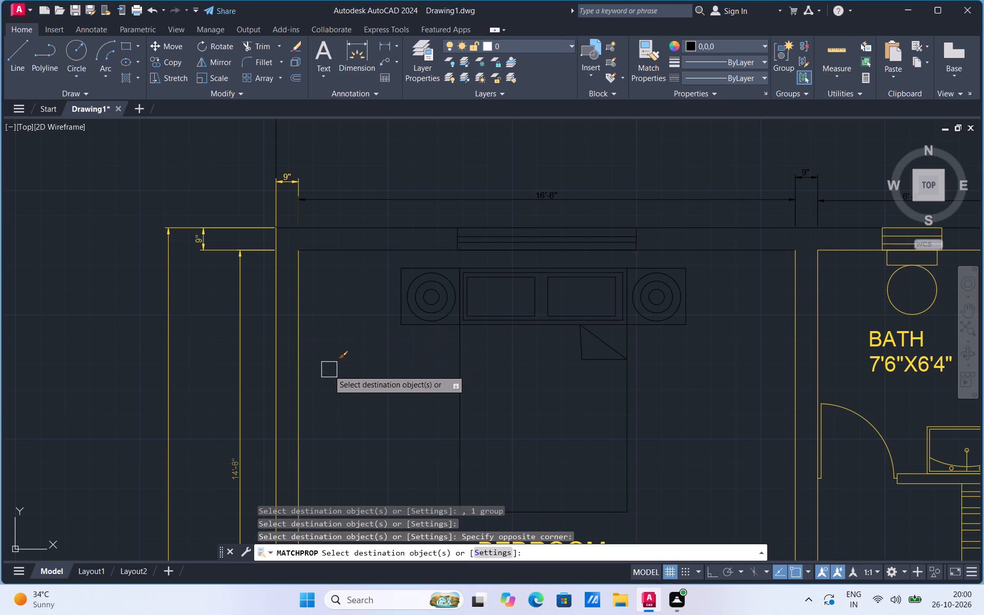
{"action": "left_click", "coordinate": [207, 248]}
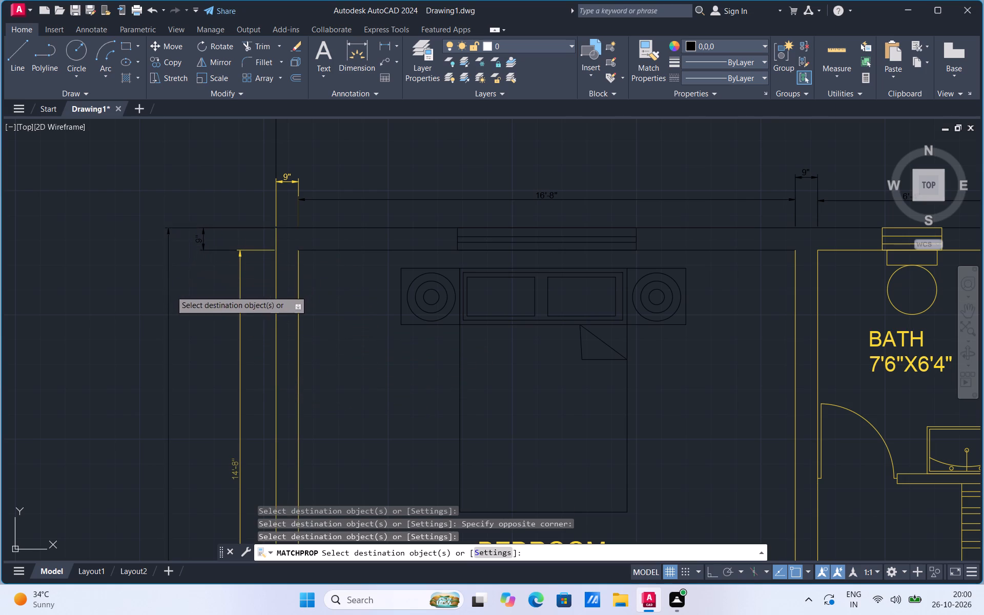
{"action": "left_click", "coordinate": [171, 291]}
{"action": "left_click", "coordinate": [297, 173]}
{"action": "left_click", "coordinate": [276, 280]}
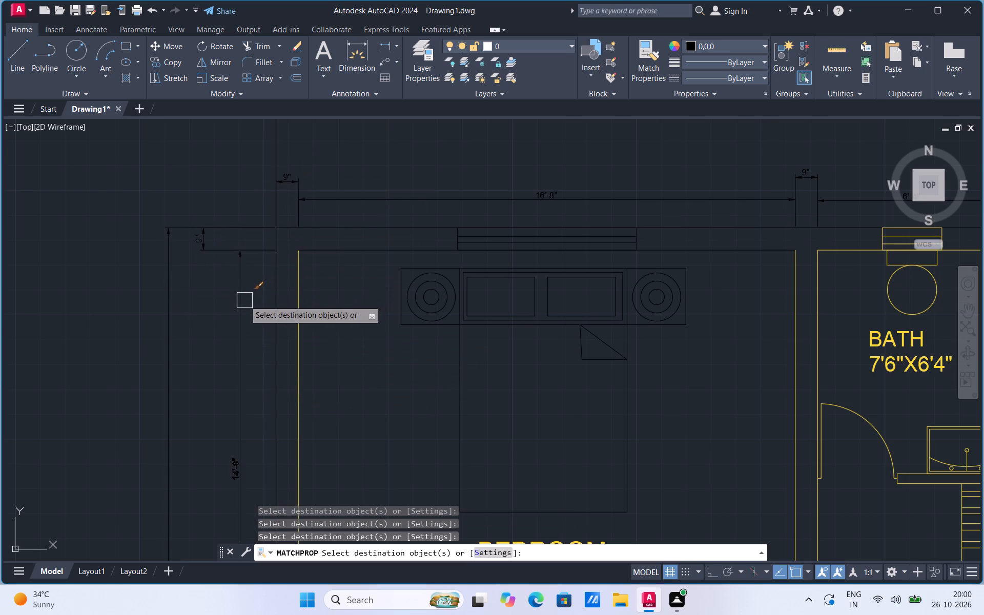
{"action": "left_click", "coordinate": [244, 301]}
{"action": "left_click", "coordinate": [299, 294]}
{"action": "scroll", "coordinate": [322, 224], "scroll_direction": "down", "scroll_amount": 2}
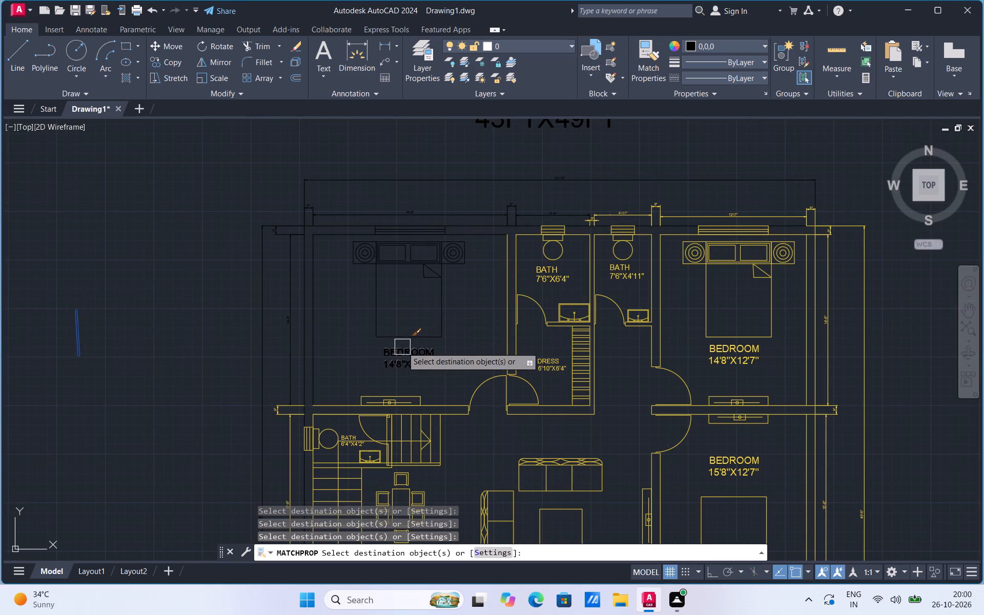
{"action": "left_click", "coordinate": [402, 347]}
{"action": "left_click", "coordinate": [507, 278]}
Match the black properties onto the 7'6"X6'4" Bath's left and upper wall lines, window, toilet and room label.
{"action": "left_click", "coordinate": [516, 265]}
{"action": "scroll", "coordinate": [560, 234], "scroll_direction": "up", "scroll_amount": 2}
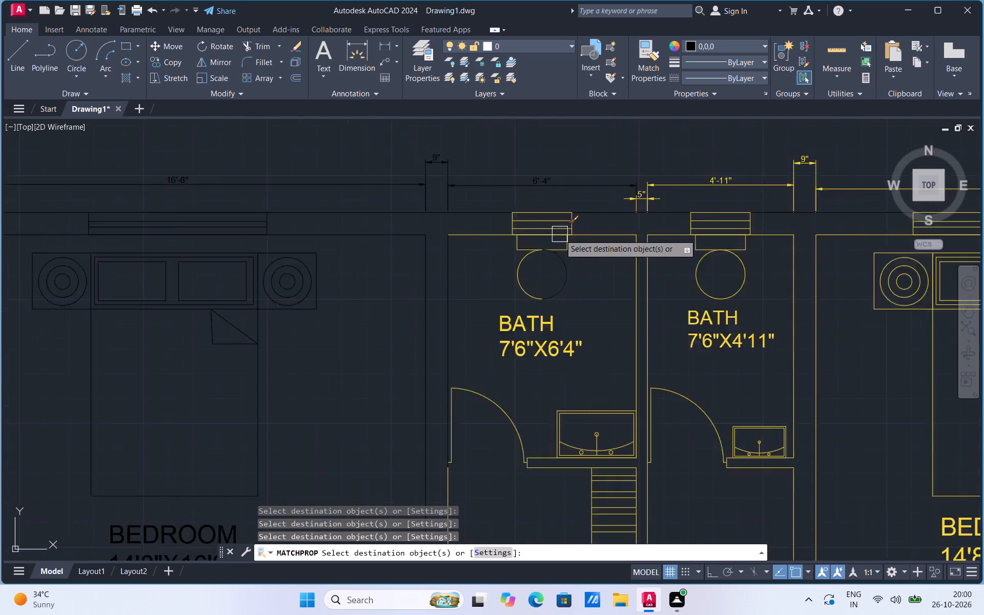
{"action": "scroll", "coordinate": [560, 234], "scroll_direction": "up", "scroll_amount": 1}
{"action": "left_click", "coordinate": [558, 225]}
{"action": "left_click", "coordinate": [476, 240]}
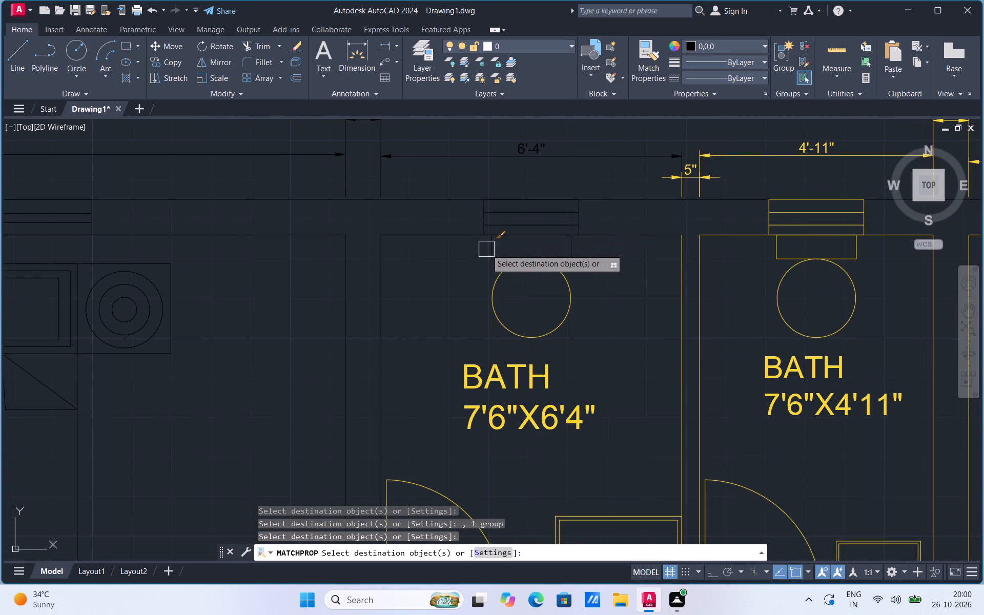
{"action": "left_click", "coordinate": [486, 249]}
{"action": "left_click", "coordinate": [495, 287]}
{"action": "left_click", "coordinate": [487, 351]}
{"action": "left_click", "coordinate": [484, 399]}
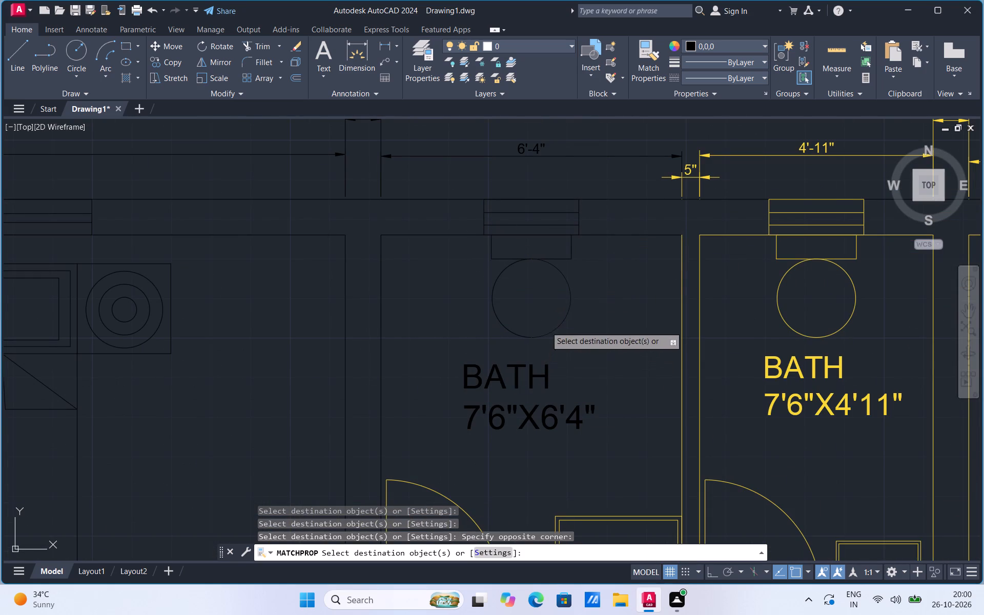
{"action": "left_click", "coordinate": [546, 326]}
Match the black properties onto the 5", 4'-11", 12'-7" and 9" top dimensions and the wall between the two baths.
{"action": "left_click", "coordinate": [676, 171]}
{"action": "left_click", "coordinate": [707, 158]}
{"action": "left_click", "coordinate": [686, 298]}
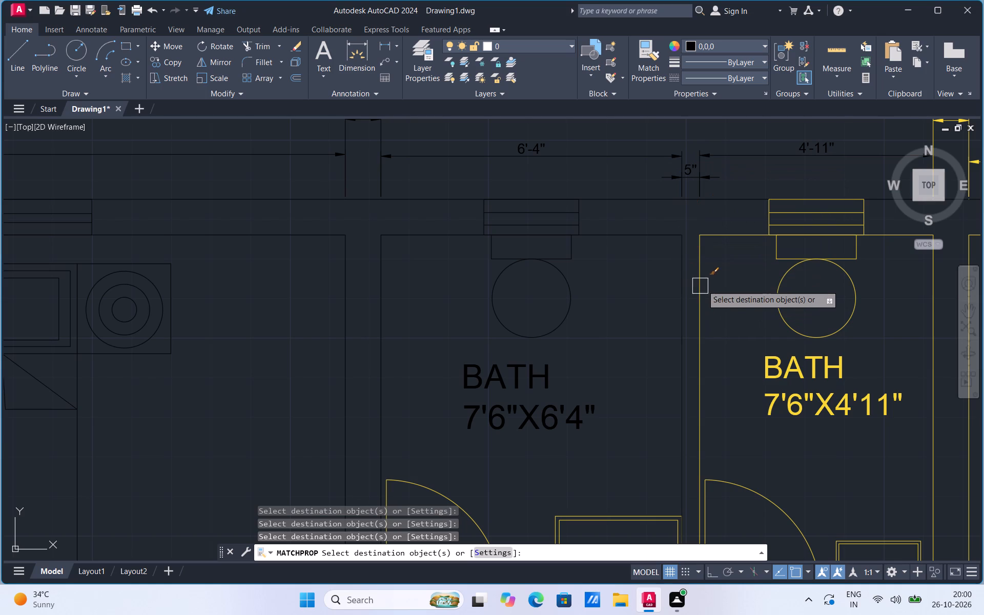
{"action": "left_click", "coordinate": [705, 283]}
{"action": "scroll", "coordinate": [440, 303], "scroll_direction": "down", "scroll_amount": 3}
{"action": "scroll", "coordinate": [627, 283], "scroll_direction": "up", "scroll_amount": 2}
{"action": "left_click", "coordinate": [595, 254]}
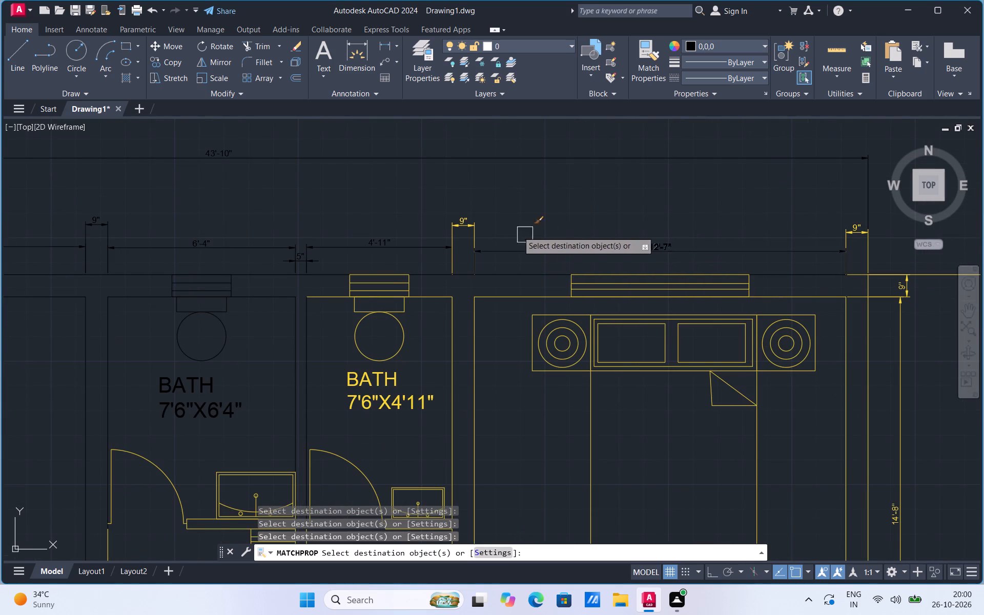
{"action": "left_click", "coordinate": [476, 227]}
Match the black properties onto the 7'6"X4'11" Bath's window, toilet, upper and right wall lines and room label.
{"action": "left_click", "coordinate": [400, 277]}
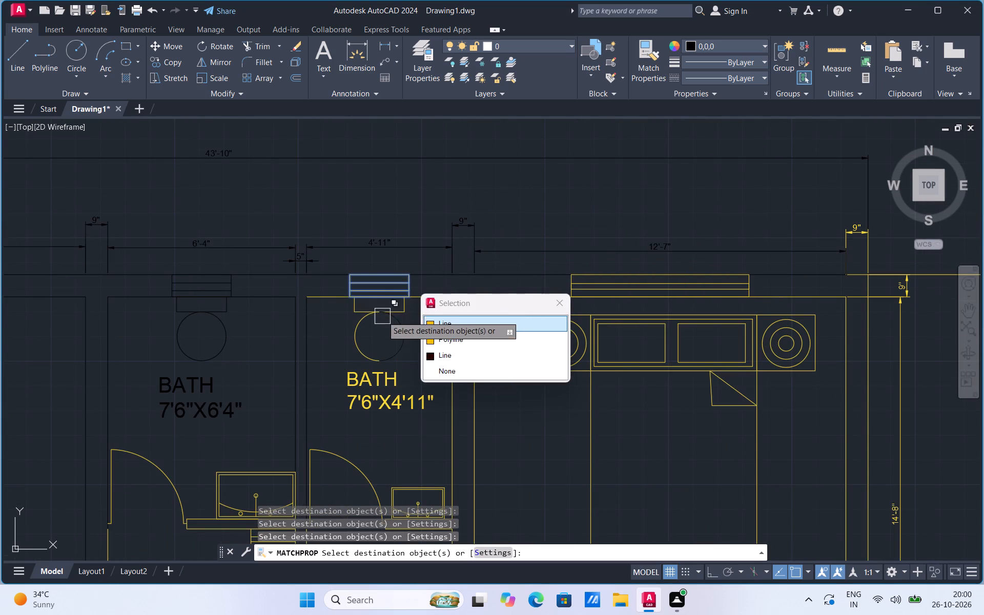
{"action": "left_click", "coordinate": [348, 308]}
{"action": "left_click", "coordinate": [320, 295]}
{"action": "left_click", "coordinate": [355, 348]}
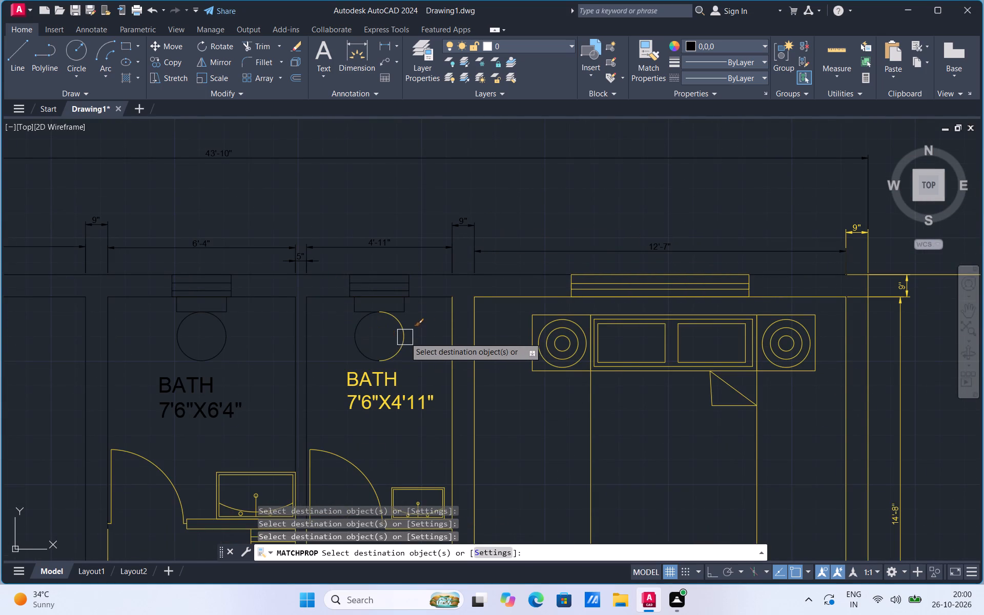
{"action": "left_click", "coordinate": [405, 337]}
{"action": "left_click", "coordinate": [448, 327]}
{"action": "left_click", "coordinate": [394, 376]}
Match the black properties onto the 14'8"X12'7" Bedroom's left and upper wall lines, window and bed with side tables.
{"action": "left_click", "coordinate": [474, 341]}
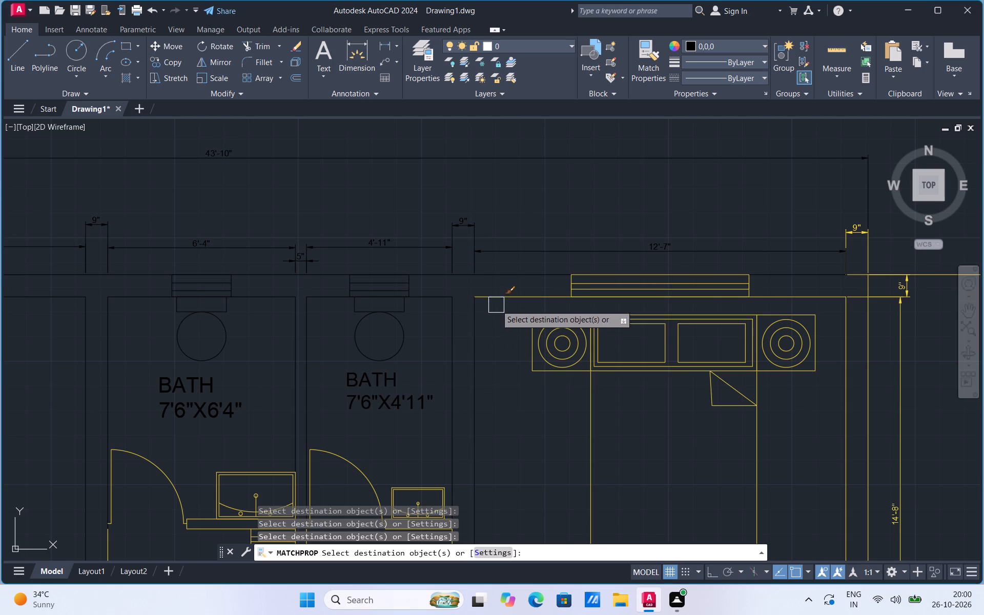
{"action": "left_click", "coordinate": [499, 300]}
{"action": "left_click", "coordinate": [581, 290]}
{"action": "left_click", "coordinate": [569, 319]}
Match the black properties onto the 14'8"X12'7" Bedroom's outer corner 9" dimensions, right-side dimensions and both right wall lines.
{"action": "scroll", "coordinate": [490, 312], "scroll_direction": "down", "scroll_amount": 2}
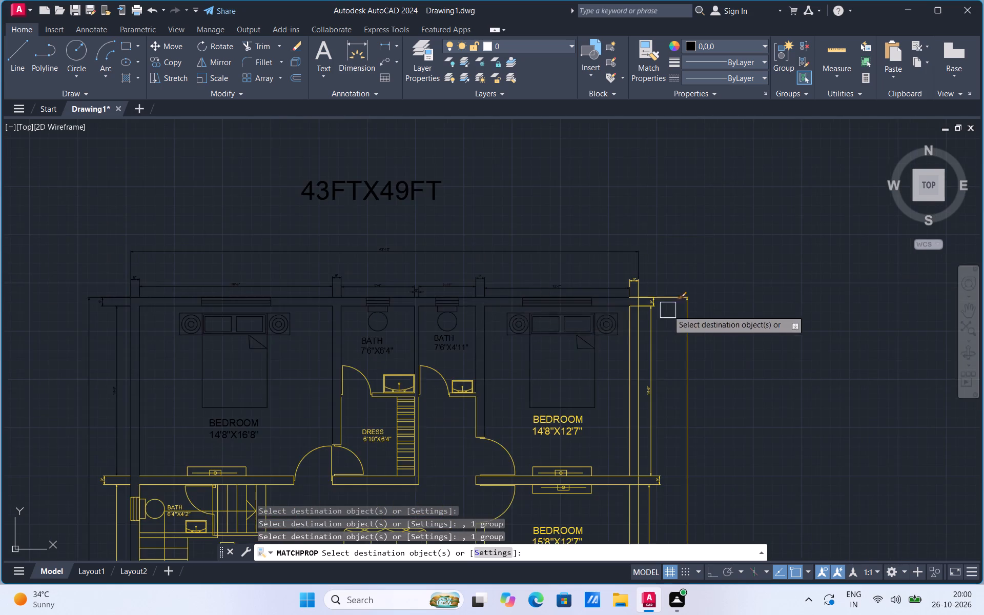
{"action": "scroll", "coordinate": [668, 299], "scroll_direction": "up", "scroll_amount": 2}
{"action": "left_click", "coordinate": [572, 250]}
{"action": "left_click", "coordinate": [614, 318]}
{"action": "left_click", "coordinate": [651, 302]}
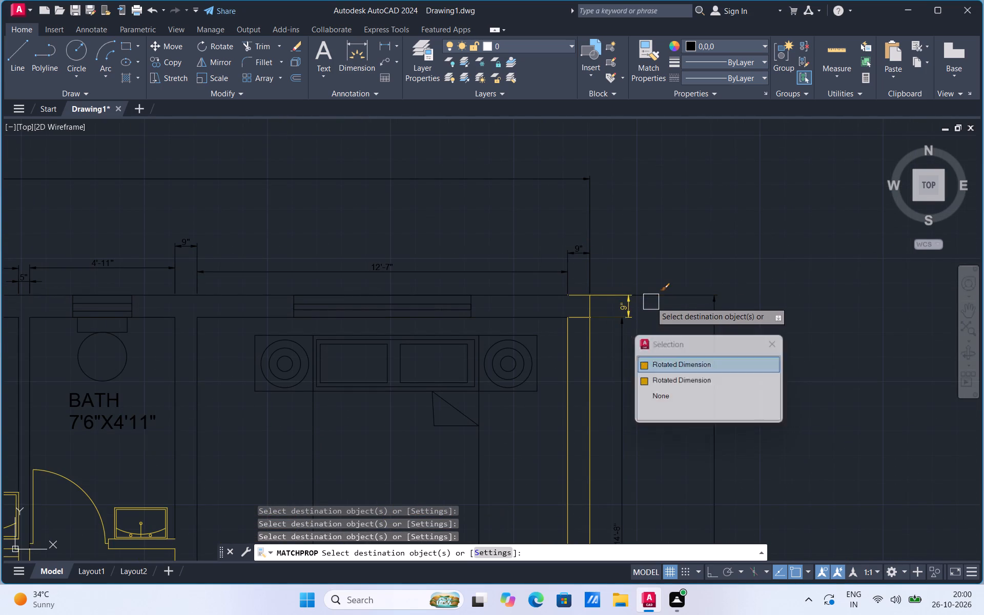
{"action": "left_click", "coordinate": [632, 307]}
{"action": "left_click", "coordinate": [583, 334]}
{"action": "left_click_drag", "start_coordinate": [571, 349], "coordinate": [570, 341]}
Match the black properties onto both upper baths' doors and the 7'6"X6'4" Bath's washbasin and lower wall.
{"action": "scroll", "coordinate": [639, 191], "scroll_direction": "down", "scroll_amount": 3}
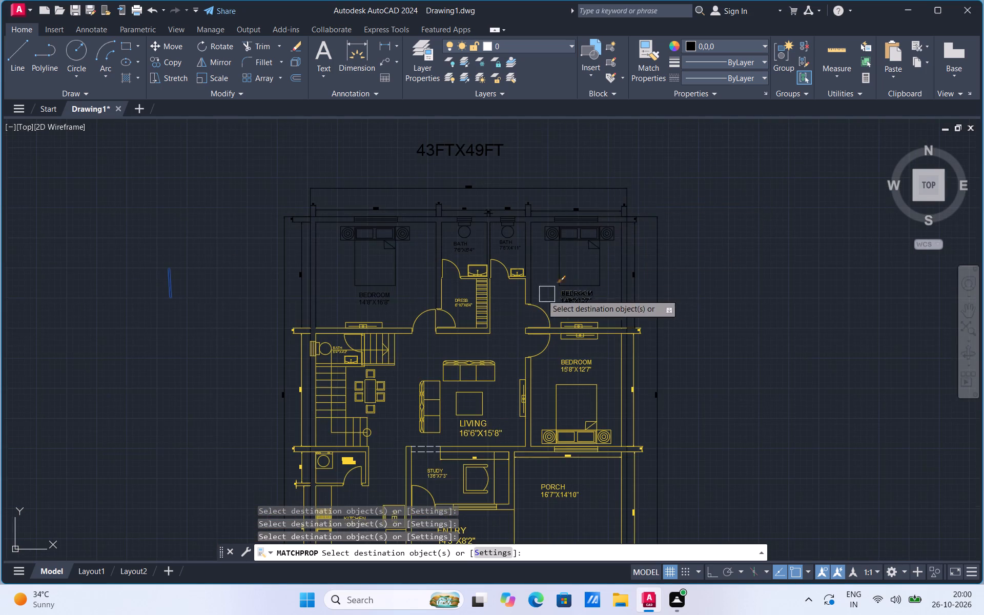
{"action": "scroll", "coordinate": [505, 278], "scroll_direction": "up", "scroll_amount": 3}
{"action": "left_click", "coordinate": [491, 230]}
{"action": "scroll", "coordinate": [391, 262], "scroll_direction": "up", "scroll_amount": 2}
{"action": "left_click", "coordinate": [376, 271]}
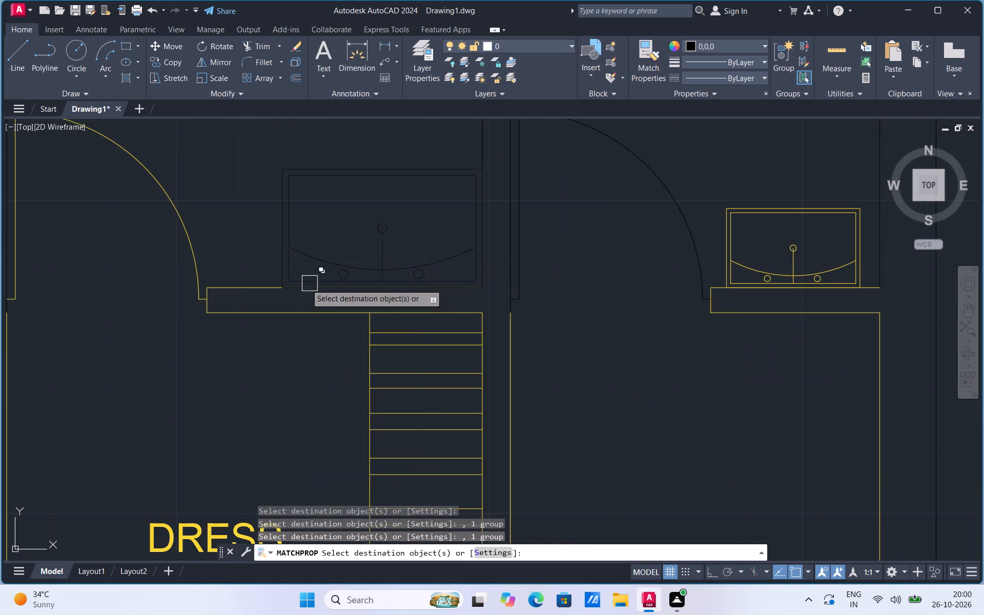
{"action": "left_click", "coordinate": [249, 293]}
{"action": "scroll", "coordinate": [195, 314], "scroll_direction": "up", "scroll_amount": 2}
{"action": "left_click", "coordinate": [215, 295]}
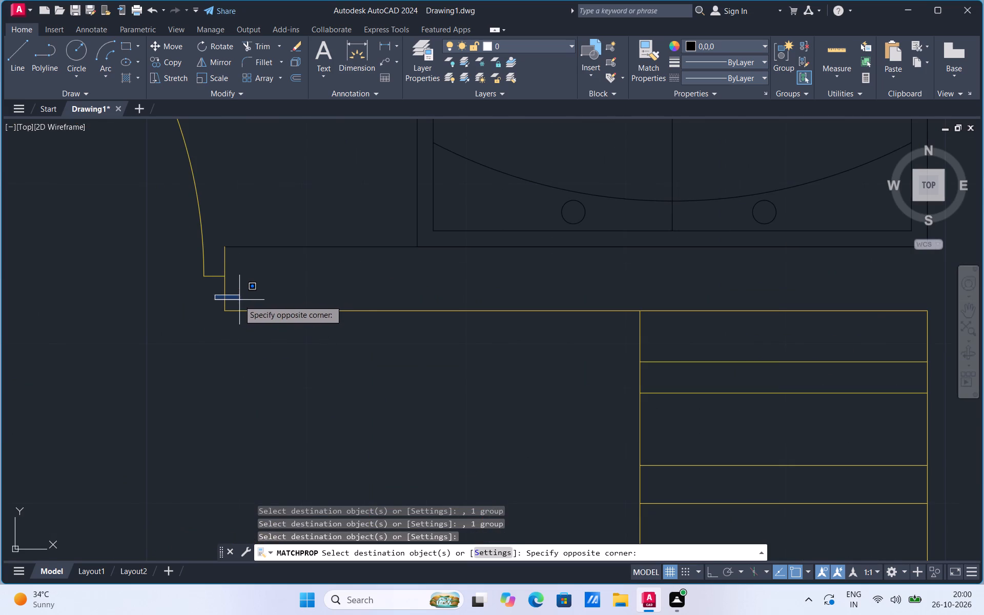
{"action": "left_click", "coordinate": [236, 300]}
{"action": "left_click", "coordinate": [225, 296]}
{"action": "left_click", "coordinate": [251, 312]}
{"action": "left_click", "coordinate": [203, 268]}
Match the black properties onto the Dress room's left wall, upper wardrobe shelf lines, wardrobe sides and right wall.
{"action": "scroll", "coordinate": [366, 315], "scroll_direction": "down", "scroll_amount": 3}
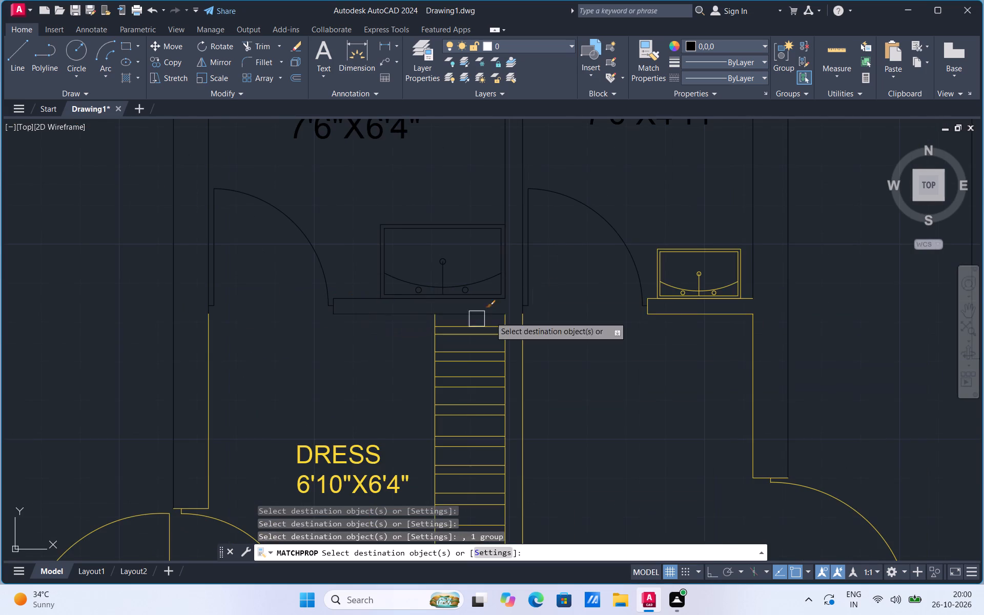
{"action": "left_click", "coordinate": [200, 377]}
{"action": "left_click", "coordinate": [222, 399]}
{"action": "left_click", "coordinate": [204, 406]}
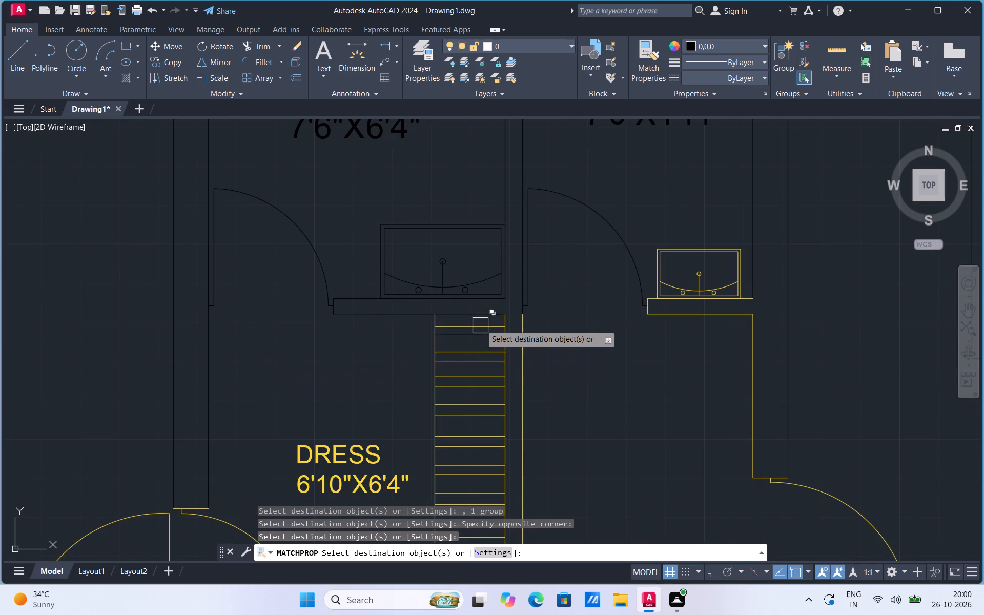
{"action": "scroll", "coordinate": [484, 323], "scroll_direction": "up", "scroll_amount": 2}
{"action": "left_click", "coordinate": [473, 331]}
{"action": "left_click", "coordinate": [462, 342]}
{"action": "left_click", "coordinate": [452, 361]}
{"action": "left_click", "coordinate": [446, 389]}
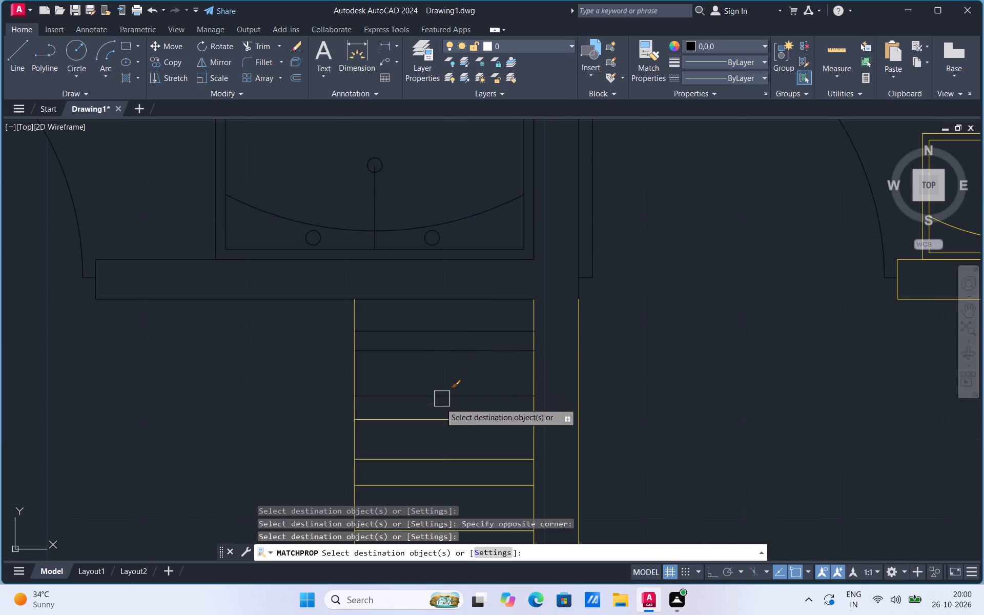
{"action": "left_click", "coordinate": [435, 415]}
{"action": "left_click", "coordinate": [412, 458]}
{"action": "left_click", "coordinate": [352, 440]}
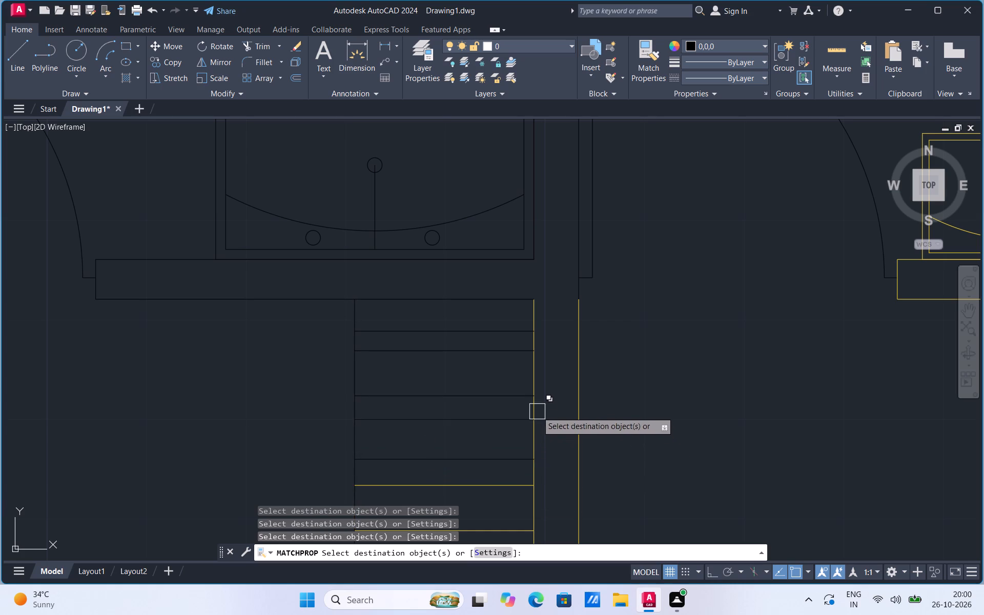
{"action": "left_click", "coordinate": [537, 409]}
{"action": "left_click", "coordinate": [580, 392]}
Match the black properties onto the 7'6"X4'11" Bath's washbasin, lower wall and the passage wall line below it.
{"action": "scroll", "coordinate": [487, 324], "scroll_direction": "down", "scroll_amount": 2}
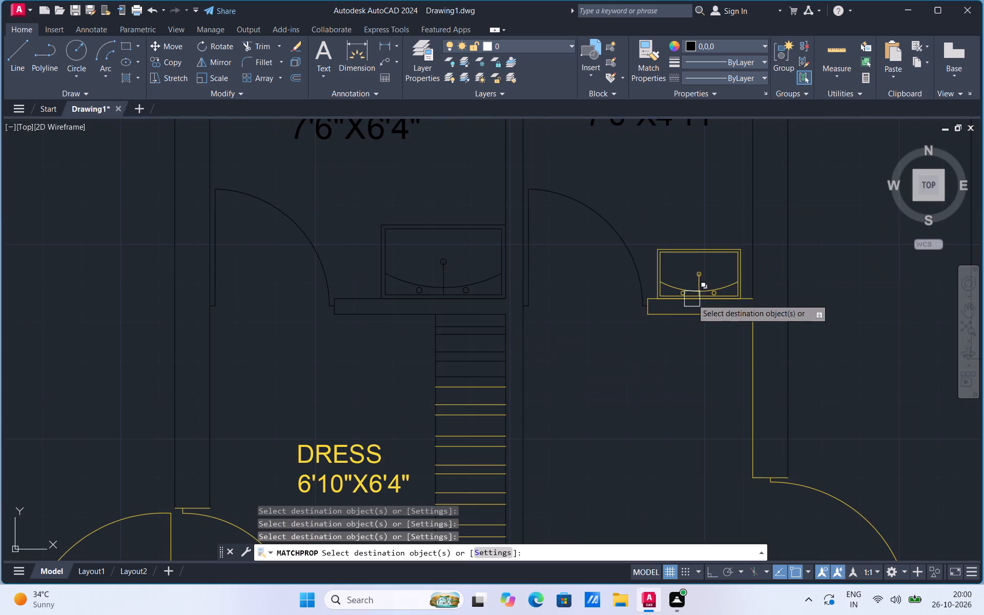
{"action": "left_click", "coordinate": [708, 254]}
{"action": "scroll", "coordinate": [763, 306], "scroll_direction": "up", "scroll_amount": 3}
{"action": "left_click", "coordinate": [720, 281]}
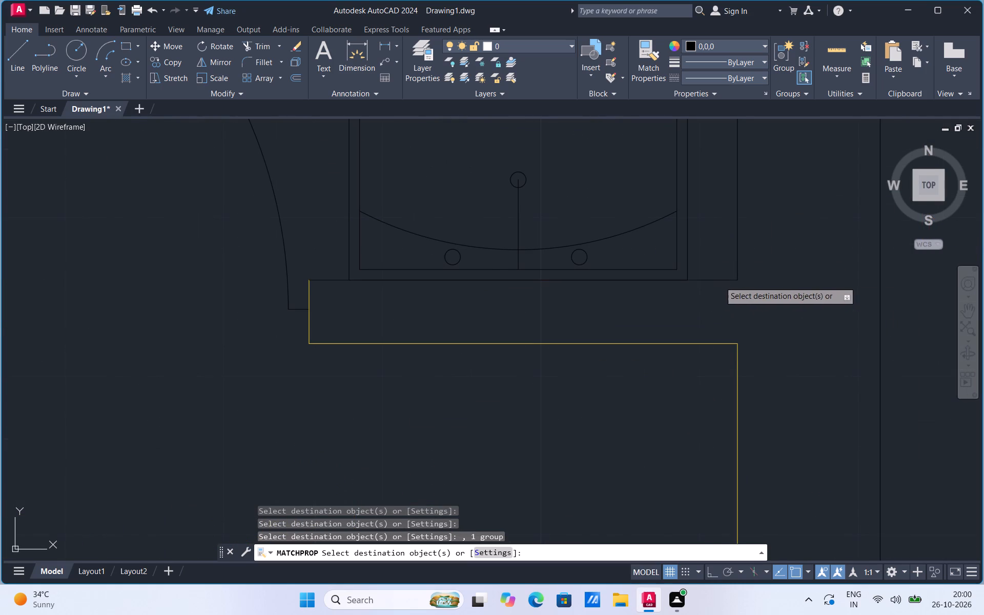
{"action": "left_click", "coordinate": [655, 344]}
{"action": "left_click", "coordinate": [306, 293]}
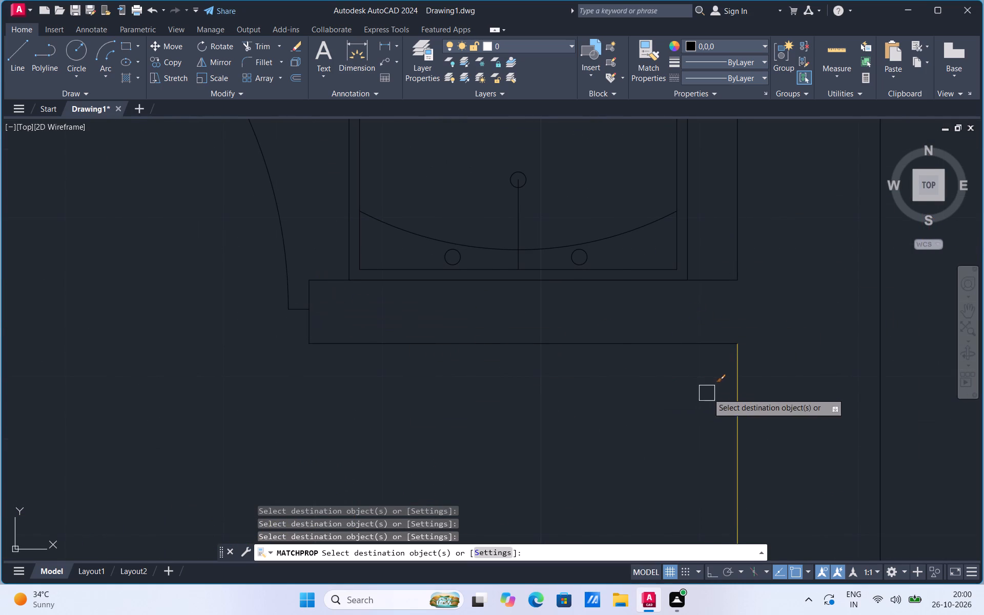
{"action": "left_click", "coordinate": [732, 382]}
Match the black properties onto the 14'8"X12'7" Bedroom's door and the wall end beside it.
{"action": "scroll", "coordinate": [563, 201], "scroll_direction": "down", "scroll_amount": 4}
{"action": "left_click", "coordinate": [621, 339]}
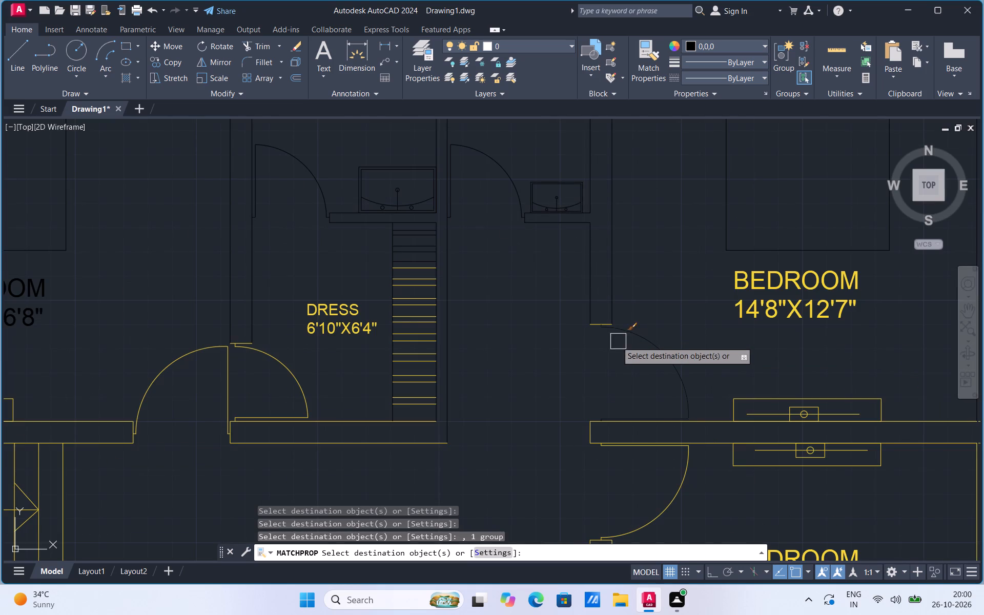
{"action": "scroll", "coordinate": [602, 332], "scroll_direction": "up", "scroll_amount": 3}
{"action": "left_click", "coordinate": [580, 307]}
Match the black properties onto the wall between the 14'8"X12'7" and 15'8"X12'7" Bedrooms, including its end, and the lower bedroom's door.
{"action": "scroll", "coordinate": [581, 301], "scroll_direction": "down", "scroll_amount": 4}
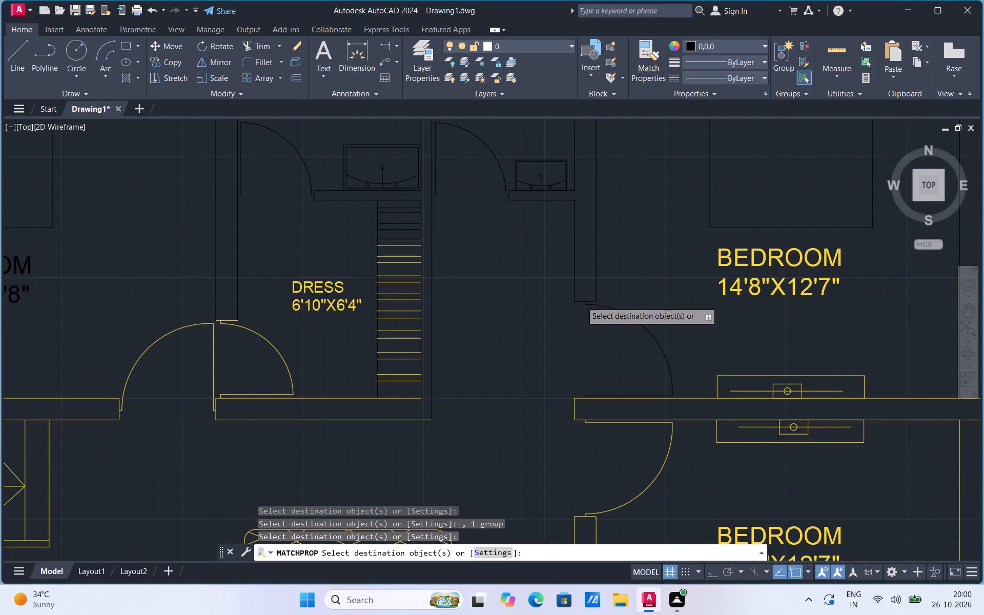
{"action": "scroll", "coordinate": [596, 375], "scroll_direction": "up", "scroll_amount": 2}
{"action": "left_click", "coordinate": [726, 349]}
{"action": "left_click", "coordinate": [719, 374]}
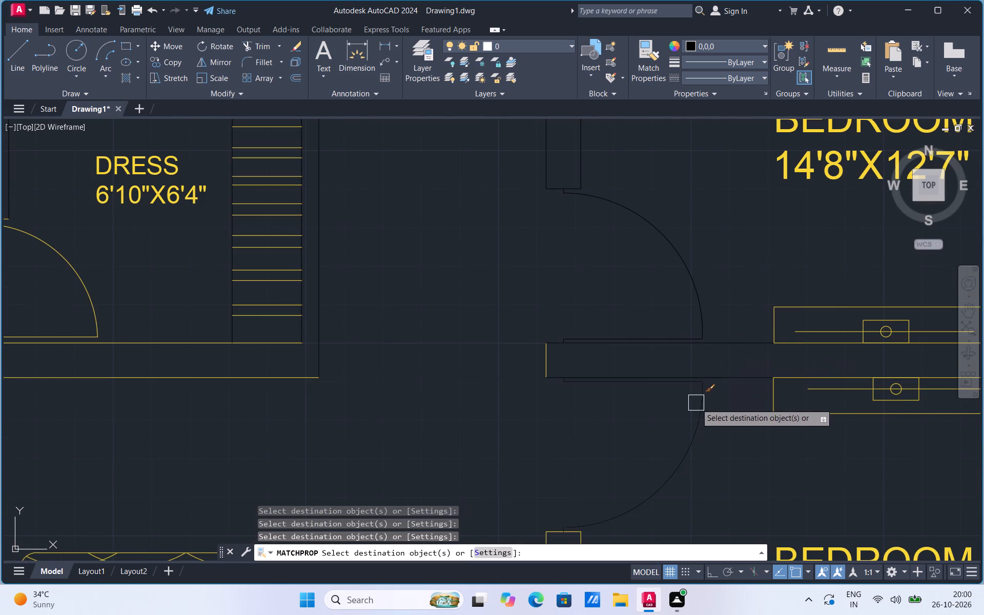
{"action": "left_click", "coordinate": [695, 404]}
{"action": "left_click", "coordinate": [538, 361]}
{"action": "scroll", "coordinate": [503, 387], "scroll_direction": "down", "scroll_amount": 2}
{"action": "left_click", "coordinate": [488, 403]}
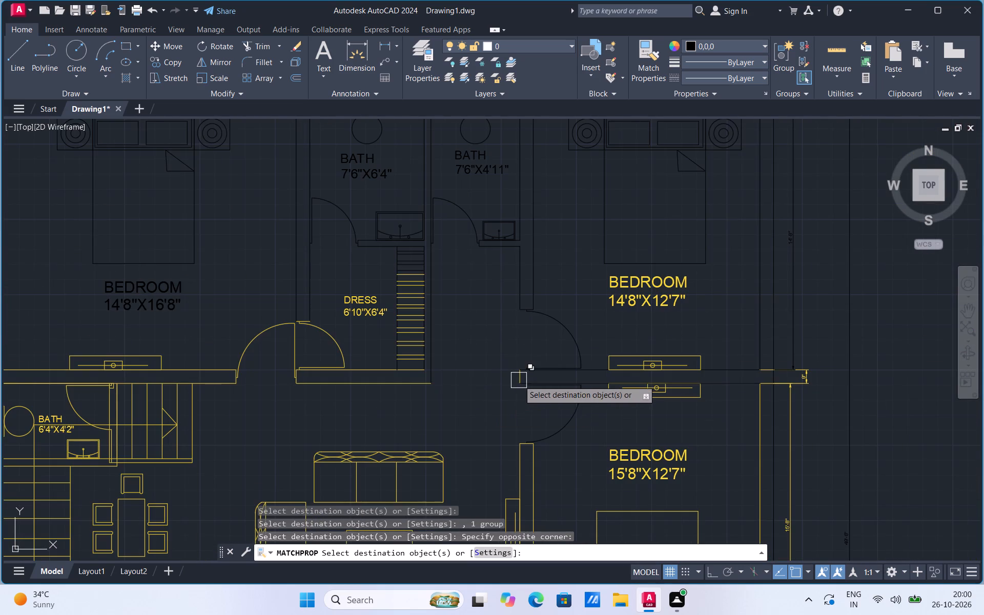
{"action": "left_click", "coordinate": [519, 380]}
{"action": "scroll", "coordinate": [519, 380], "scroll_direction": "up", "scroll_amount": 3}
{"action": "left_click", "coordinate": [518, 366]}
Match the black properties onto the 14'8"X12'7" Bedroom label and the TV units on both sides of the shared wall.
{"action": "scroll", "coordinate": [491, 385], "scroll_direction": "down", "scroll_amount": 3}
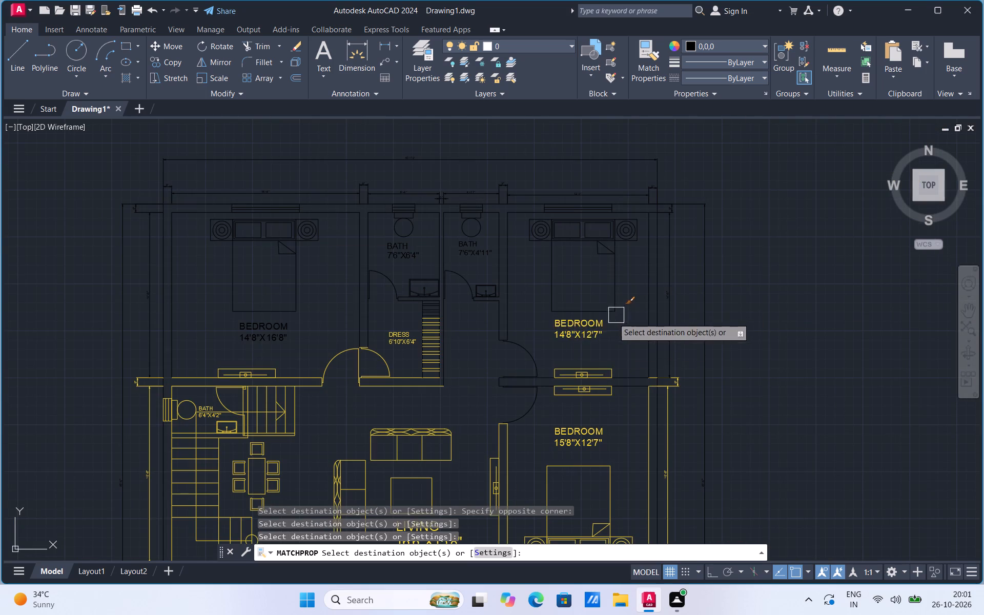
{"action": "left_click", "coordinate": [604, 325]}
{"action": "scroll", "coordinate": [575, 400], "scroll_direction": "up", "scroll_amount": 3}
{"action": "left_click", "coordinate": [601, 314]}
{"action": "left_click", "coordinate": [588, 352]}
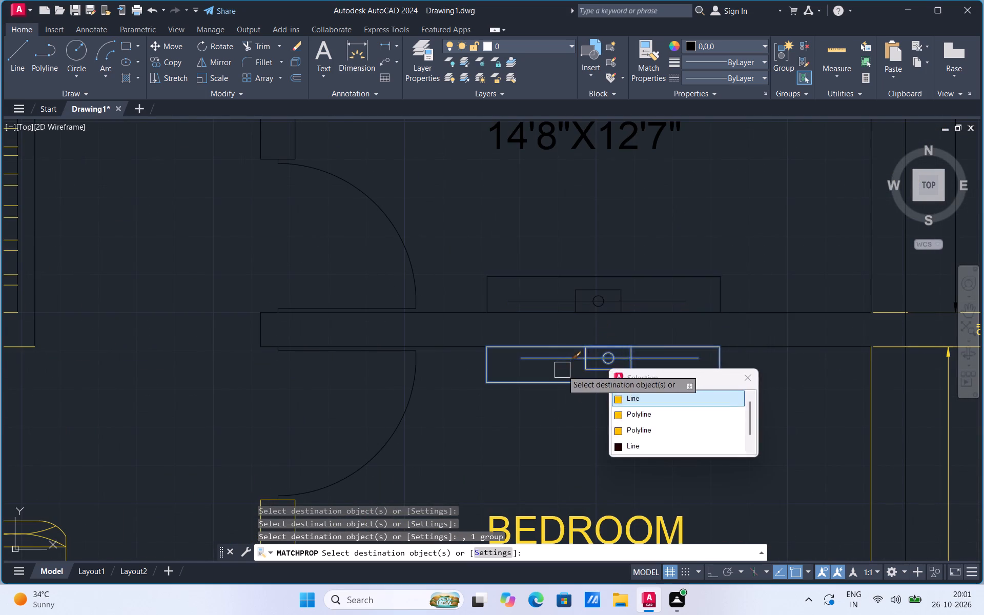
Match the black properties onto the shared wall's 9" dimension and the 15'8"X12'7" Bedroom's right inner wall line and side dimension.
{"action": "scroll", "coordinate": [562, 371], "scroll_direction": "down", "scroll_amount": 2}
{"action": "scroll", "coordinate": [780, 342], "scroll_direction": "up", "scroll_amount": 2}
{"action": "left_click", "coordinate": [748, 321]}
{"action": "left_click", "coordinate": [708, 417]}
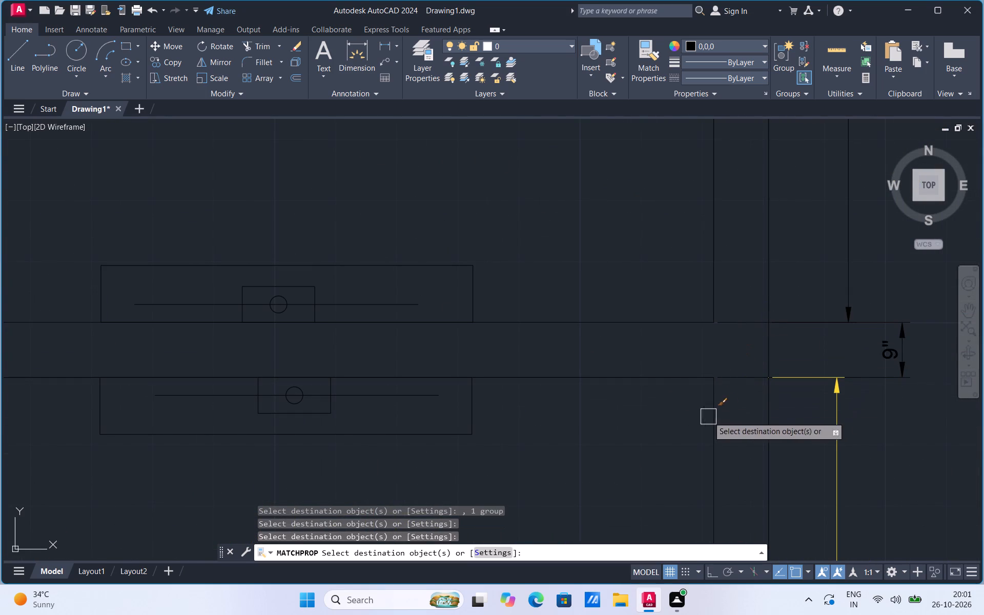
{"action": "left_click", "coordinate": [836, 409]}
Match the black properties onto the wall end beside the Dress entrance, the Dress door and the adjoining 14'8"X16'8" Bedroom door.
{"action": "scroll", "coordinate": [821, 335], "scroll_direction": "down", "scroll_amount": 3}
{"action": "scroll", "coordinate": [387, 266], "scroll_direction": "up", "scroll_amount": 2}
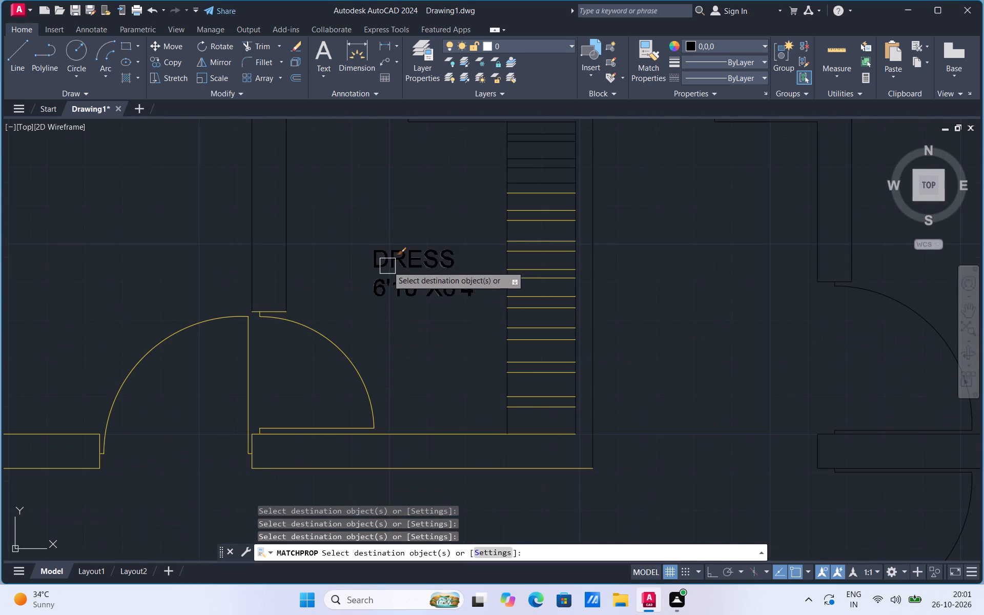
{"action": "left_click", "coordinate": [387, 266]}
{"action": "scroll", "coordinate": [274, 315], "scroll_direction": "up", "scroll_amount": 3}
{"action": "left_click", "coordinate": [274, 303]}
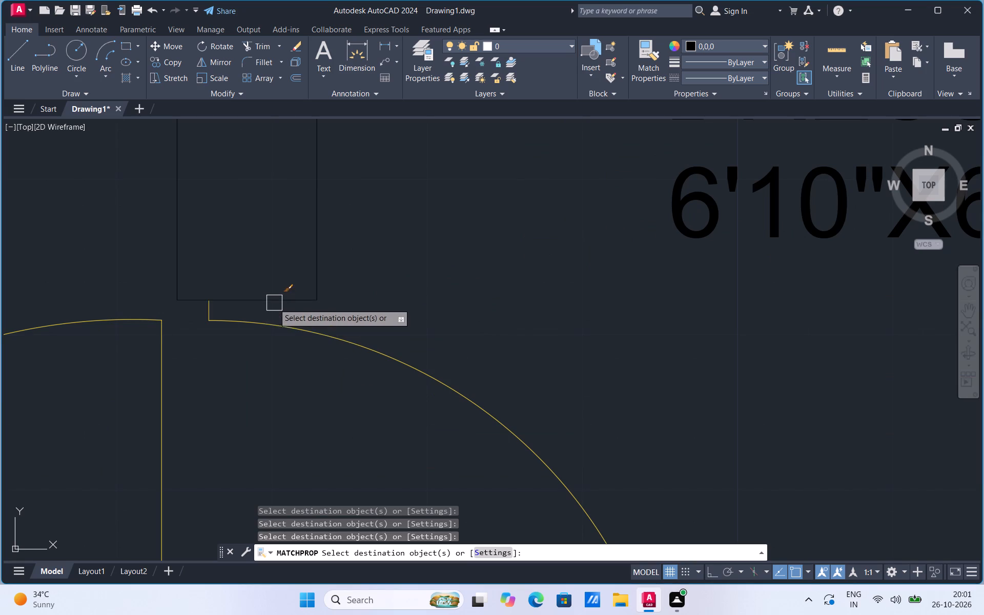
{"action": "left_click", "coordinate": [273, 325]}
{"action": "left_click", "coordinate": [168, 356]}
{"action": "scroll", "coordinate": [417, 306], "scroll_direction": "down", "scroll_amount": 3}
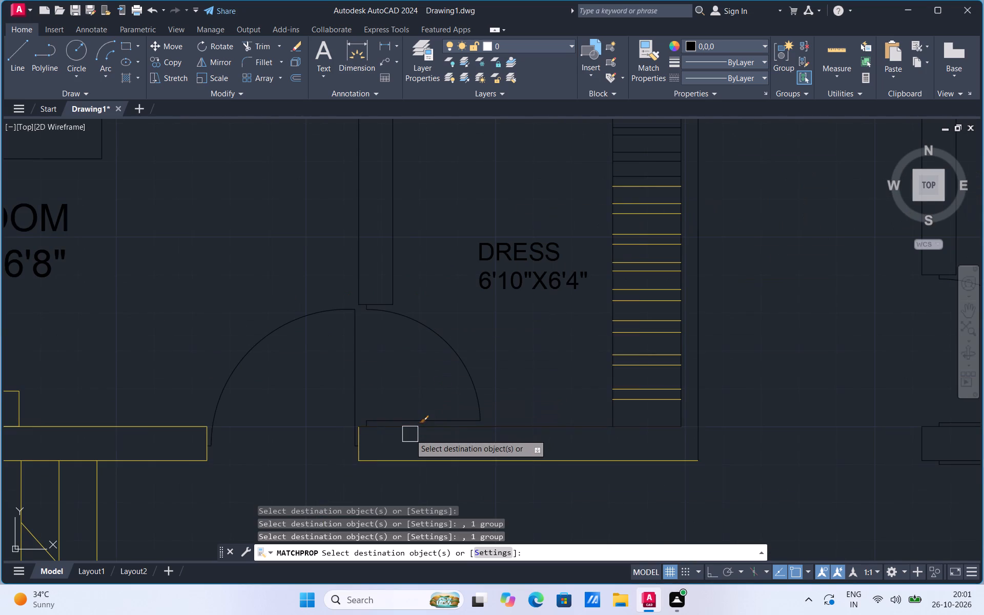
Match the black properties onto both lines and the end of the wall below the Dress.
{"action": "left_click", "coordinate": [410, 434]}
{"action": "left_click_drag", "start_coordinate": [400, 439], "coordinate": [396, 444]}
{"action": "left_click", "coordinate": [364, 480]}
{"action": "scroll", "coordinate": [361, 438], "scroll_direction": "up", "scroll_amount": 2}
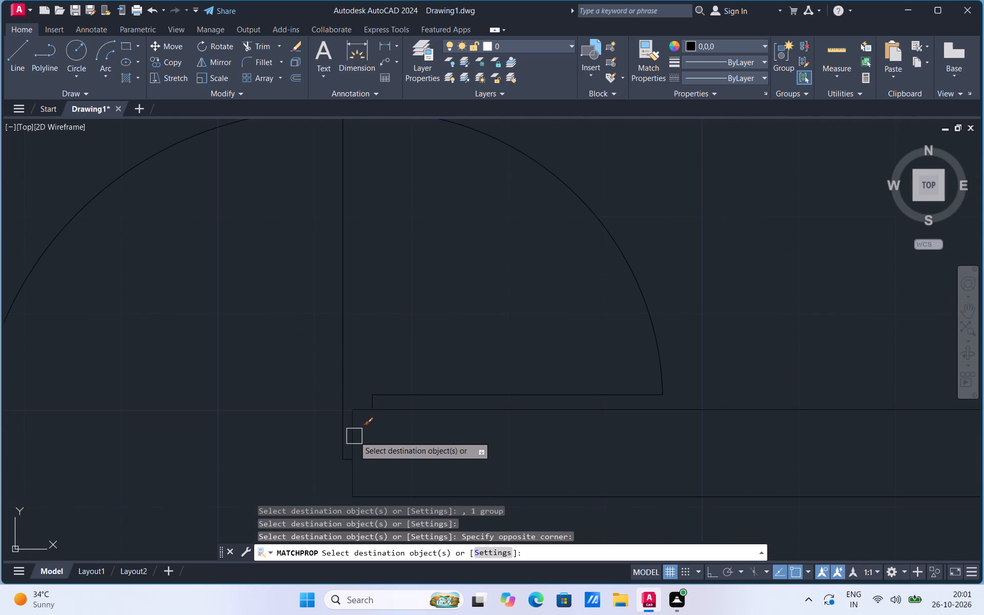
{"action": "left_click", "coordinate": [354, 436]}
{"action": "scroll", "coordinate": [443, 443], "scroll_direction": "down", "scroll_amount": 2}
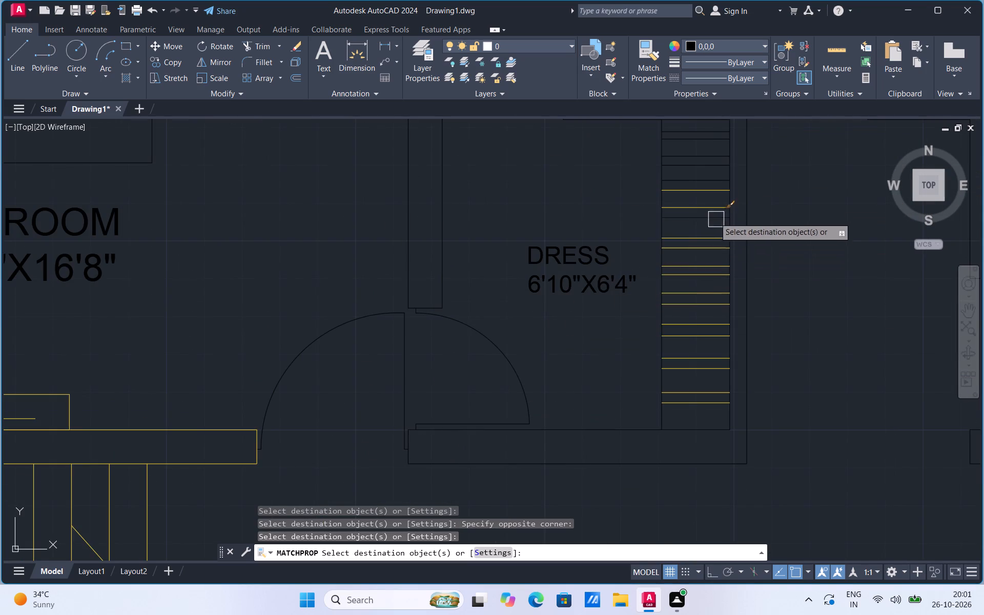
Match the black properties onto the upper yellow lines of the Dress wardrobe.
{"action": "scroll", "coordinate": [708, 192], "scroll_direction": "up", "scroll_amount": 2}
{"action": "left_click", "coordinate": [694, 192]}
{"action": "left_click", "coordinate": [675, 229]}
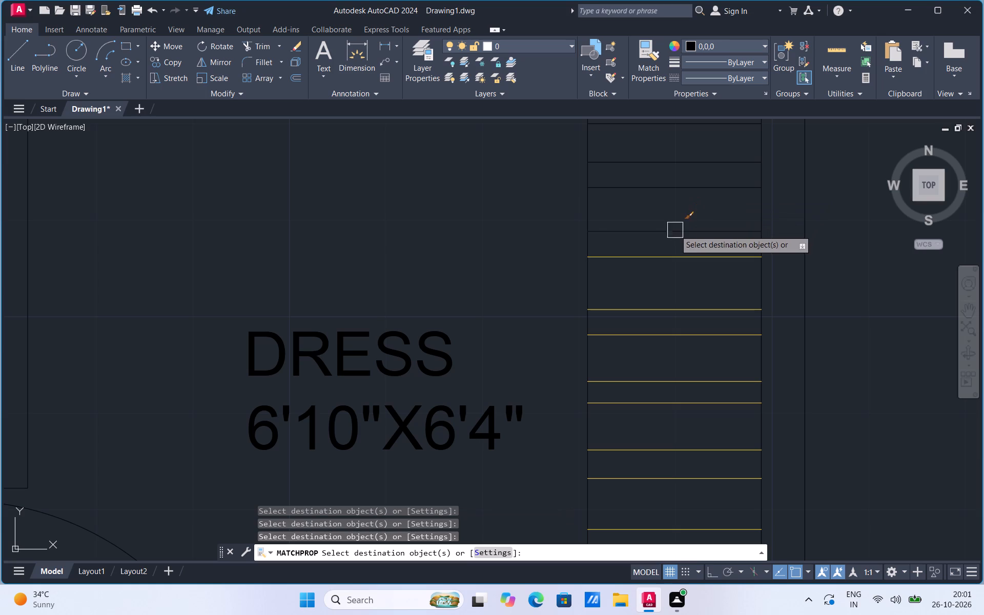
{"action": "left_click", "coordinate": [659, 257]}
{"action": "left_click", "coordinate": [644, 304]}
{"action": "left_click", "coordinate": [633, 336]}
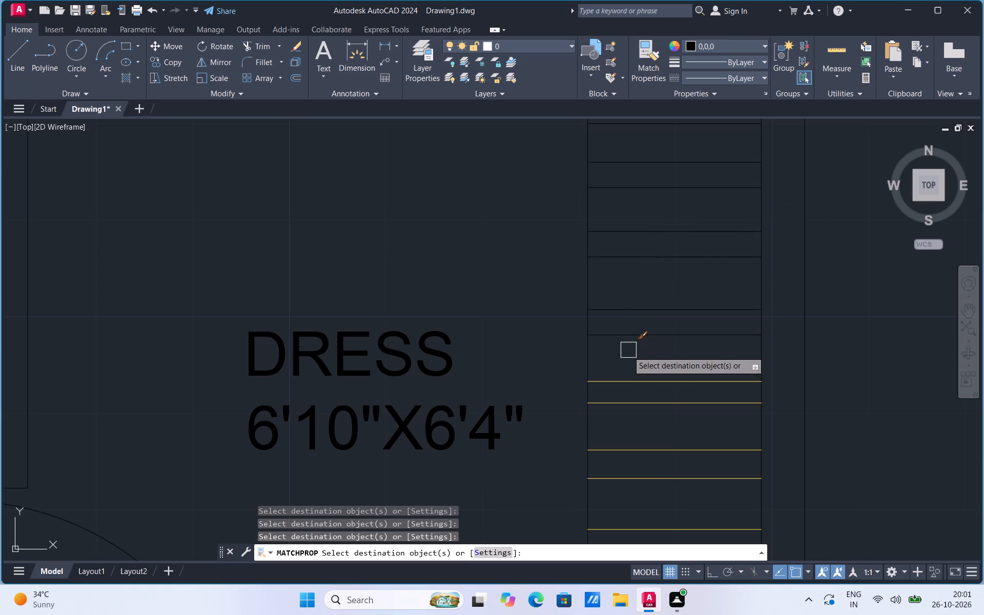
{"action": "left_click", "coordinate": [621, 377]}
{"action": "left_click", "coordinate": [615, 395]}
{"action": "left_click", "coordinate": [602, 422]}
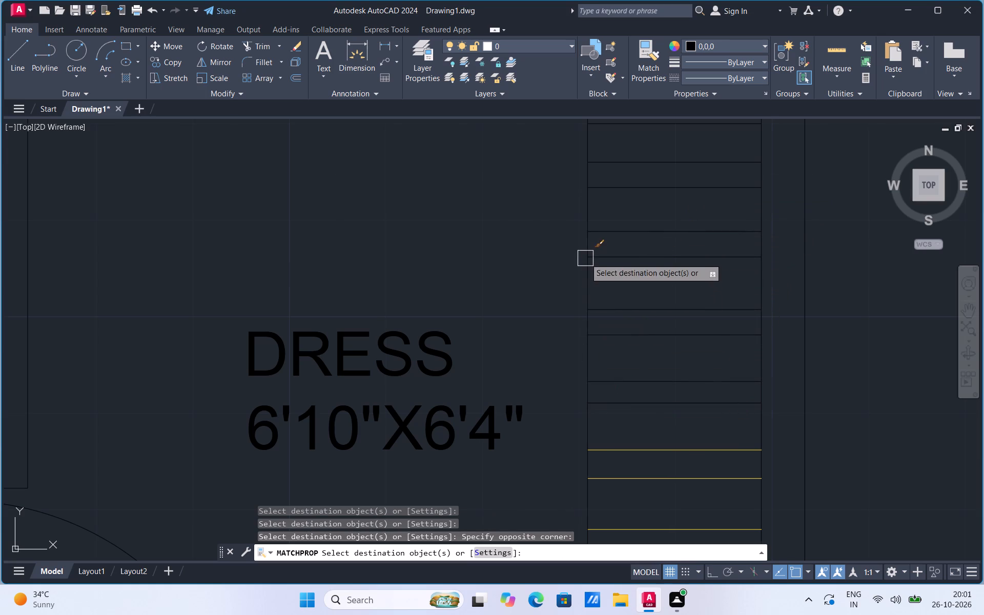
Match the black properties onto the remaining yellow lines in the lower part of the Dress wardrobe.
{"action": "scroll", "coordinate": [585, 258], "scroll_direction": "down", "scroll_amount": 3}
{"action": "scroll", "coordinate": [597, 340], "scroll_direction": "up", "scroll_amount": 2}
{"action": "left_click", "coordinate": [617, 316]}
{"action": "left_click", "coordinate": [619, 302]}
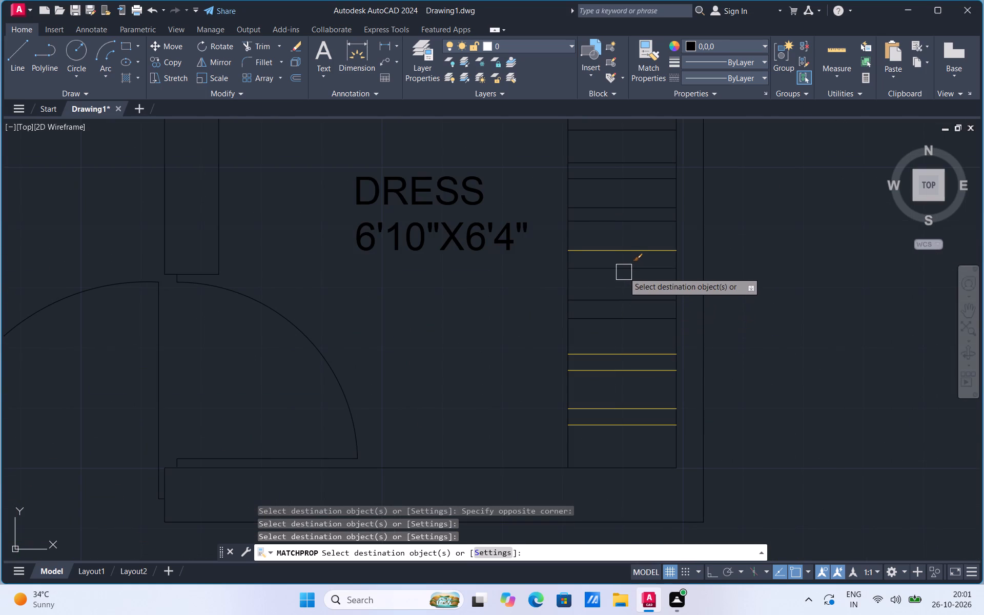
{"action": "left_click", "coordinate": [624, 272]}
{"action": "left_click", "coordinate": [628, 252]}
{"action": "left_click", "coordinate": [620, 350]}
{"action": "left_click", "coordinate": [614, 364]}
{"action": "left_click", "coordinate": [604, 404]}
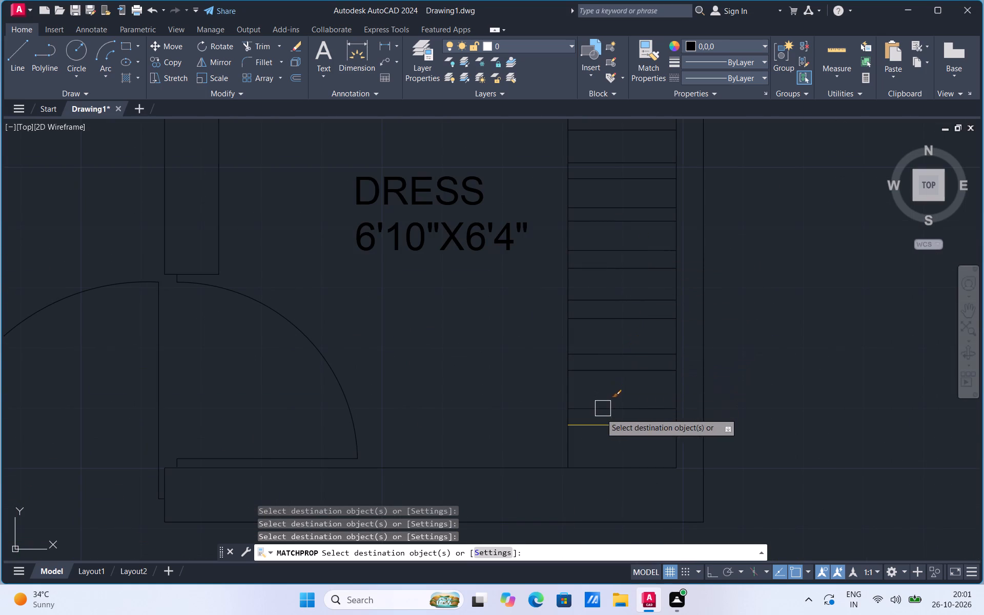
{"action": "left_click", "coordinate": [600, 424]}
Match the black properties onto the 14'8"X16'8" Bedroom's TV unit and the wall lines between that bedroom and the 6'4"X4'2" Bath.
{"action": "scroll", "coordinate": [672, 266], "scroll_direction": "down", "scroll_amount": 3}
{"action": "left_click", "coordinate": [364, 310]}
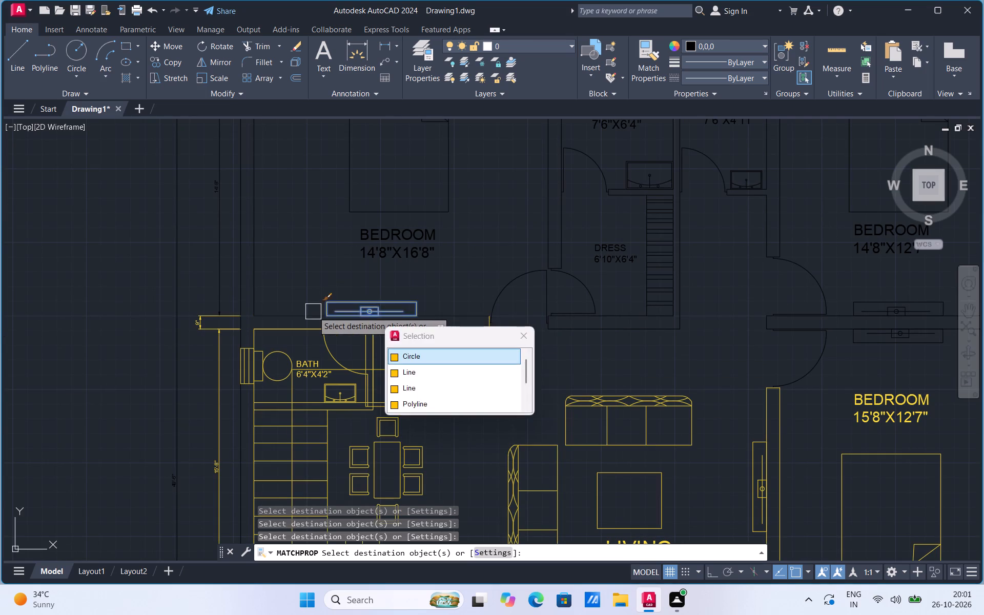
{"action": "left_click", "coordinate": [313, 312]}
{"action": "left_click", "coordinate": [276, 332]}
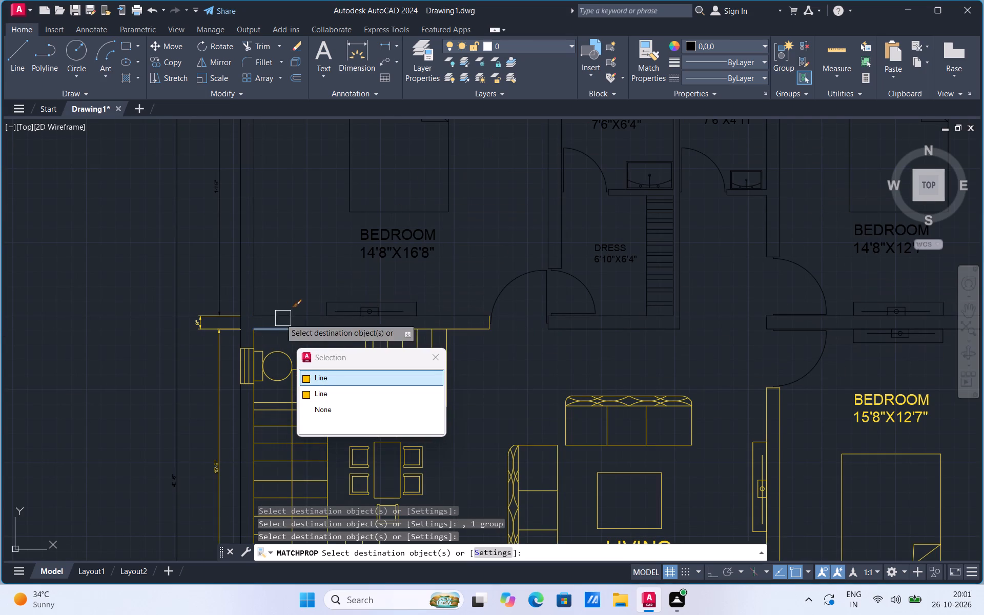
Match the black properties onto the 6'4"X4'2" Bath's lower wall, its label and the stair direction line crossing the bath.
{"action": "scroll", "coordinate": [533, 239], "scroll_direction": "down", "scroll_amount": 2}
{"action": "scroll", "coordinate": [365, 337], "scroll_direction": "up", "scroll_amount": 2}
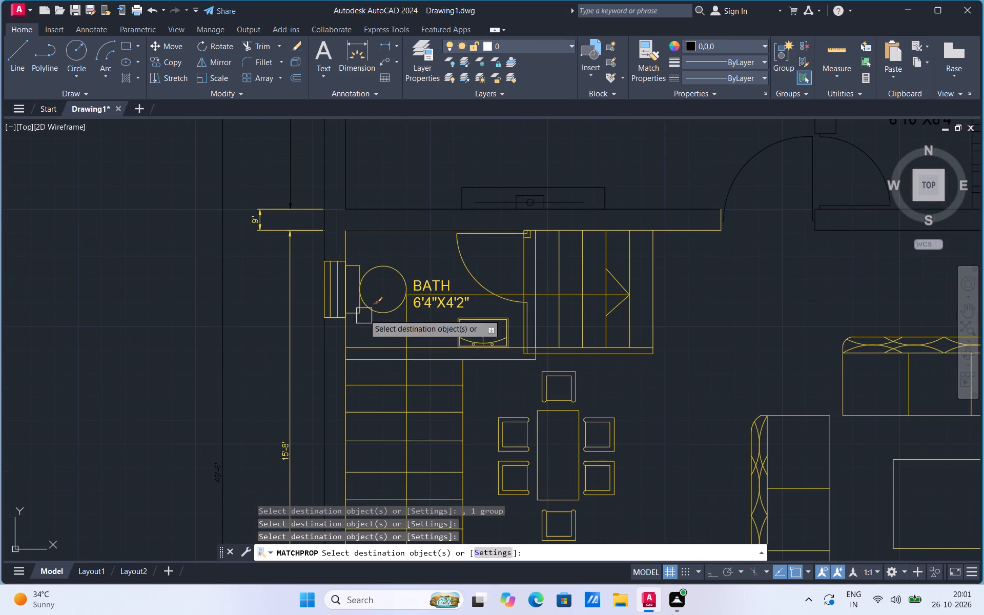
{"action": "scroll", "coordinate": [649, 364], "scroll_direction": "up", "scroll_amount": 2}
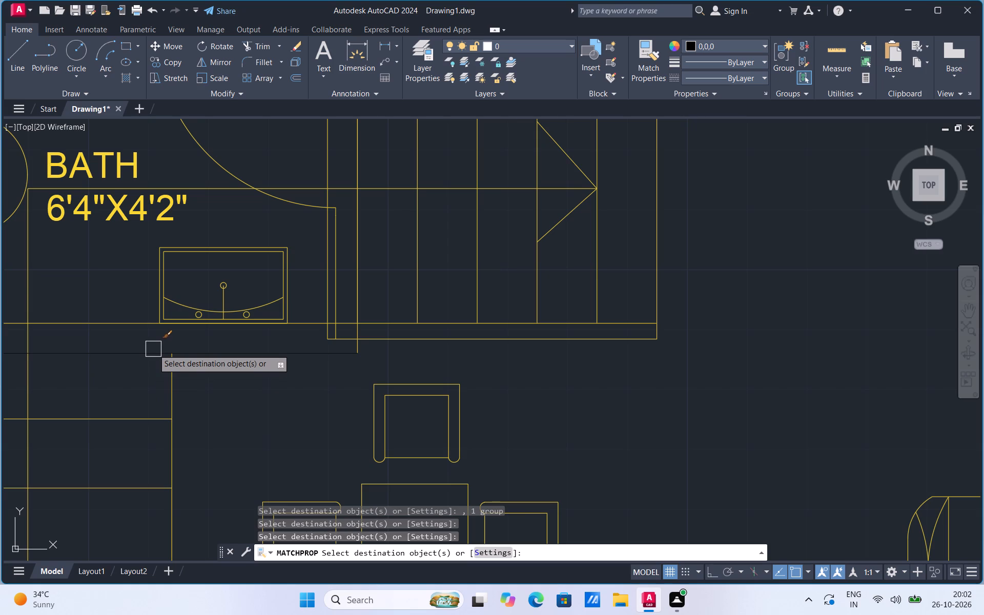
{"action": "left_click_drag", "start_coordinate": [153, 349], "coordinate": [124, 326]}
{"action": "left_click_drag", "start_coordinate": [124, 326], "coordinate": [37, 285]}
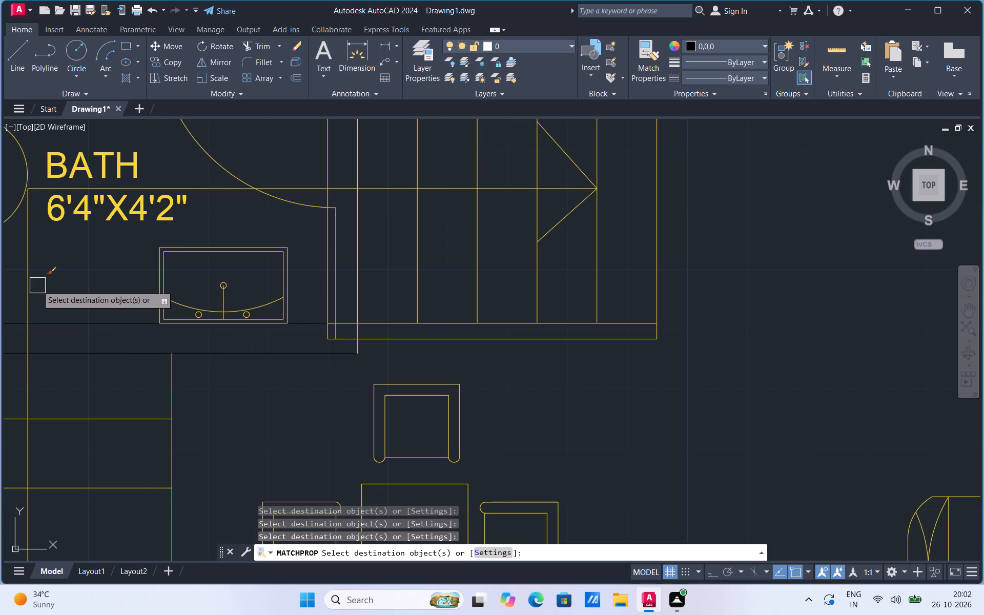
{"action": "left_click_drag", "start_coordinate": [37, 285], "coordinate": [30, 283]}
{"action": "left_click", "coordinate": [30, 283]}
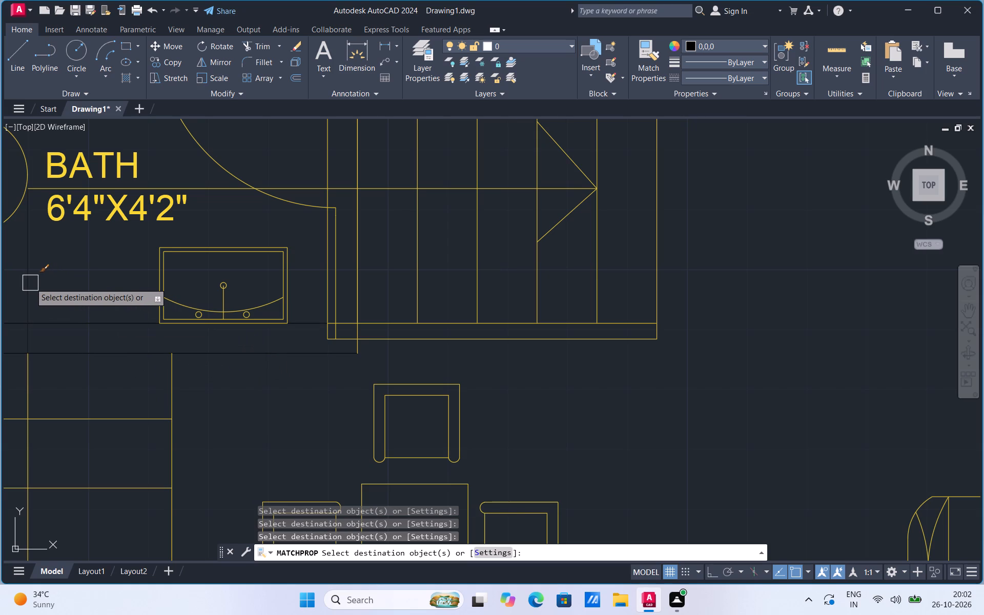
{"action": "left_click_drag", "start_coordinate": [72, 208], "coordinate": [165, 178]}
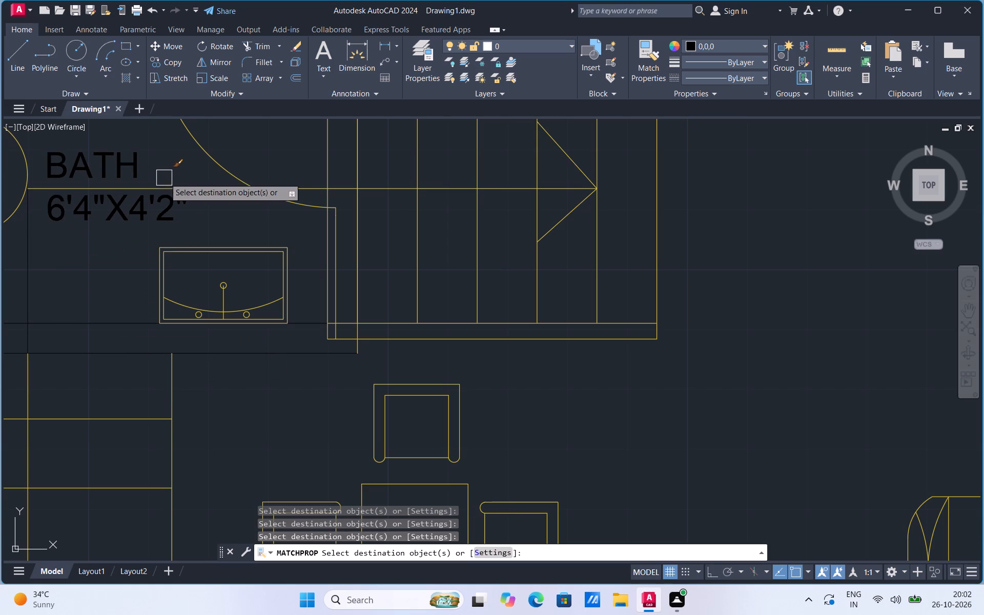
{"action": "left_click_drag", "start_coordinate": [165, 178], "coordinate": [178, 183]}
{"action": "left_click", "coordinate": [178, 183]}
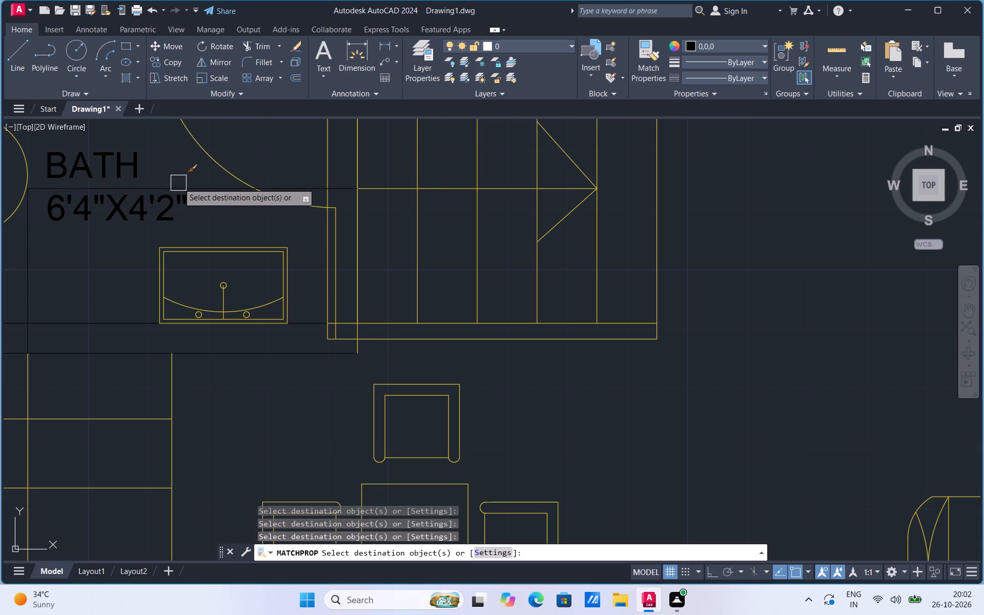
Match the black properties onto the 6'4"X4'2" Bath's door, washbasin and the wall line on its stair side.
{"action": "left_click_drag", "start_coordinate": [204, 155], "coordinate": [203, 257]}
{"action": "left_click_drag", "start_coordinate": [203, 257], "coordinate": [322, 233]}
{"action": "left_click_drag", "start_coordinate": [322, 233], "coordinate": [332, 239]}
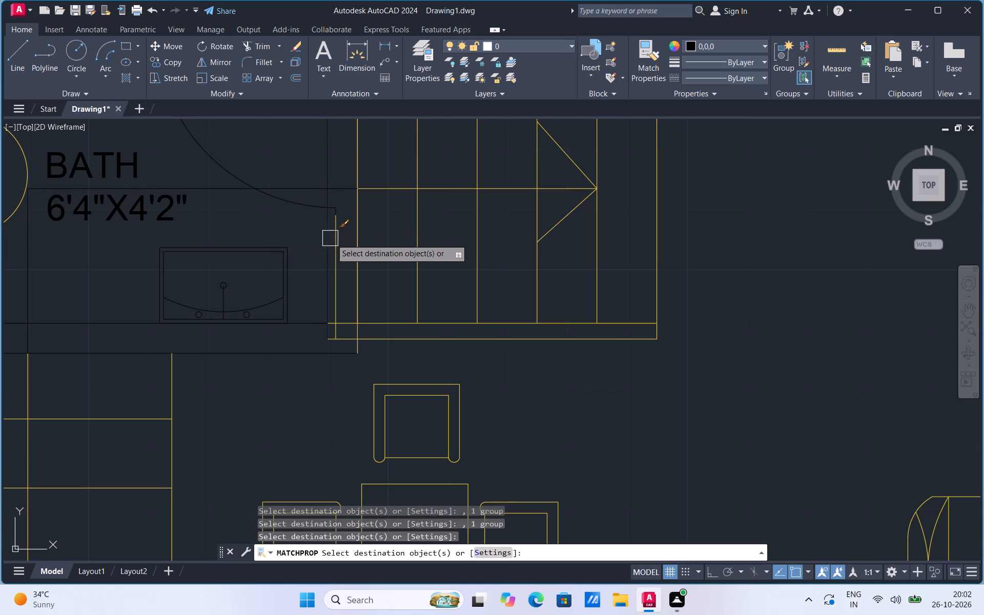
{"action": "left_click_drag", "start_coordinate": [332, 239], "coordinate": [337, 244]}
{"action": "left_click_drag", "start_coordinate": [337, 244], "coordinate": [358, 234]}
Match the black properties onto the stair beside the bath: its first risers, direction line, lower arrowhead stroke and two bottom edge lines.
{"action": "left_click_drag", "start_coordinate": [358, 234], "coordinate": [380, 193]}
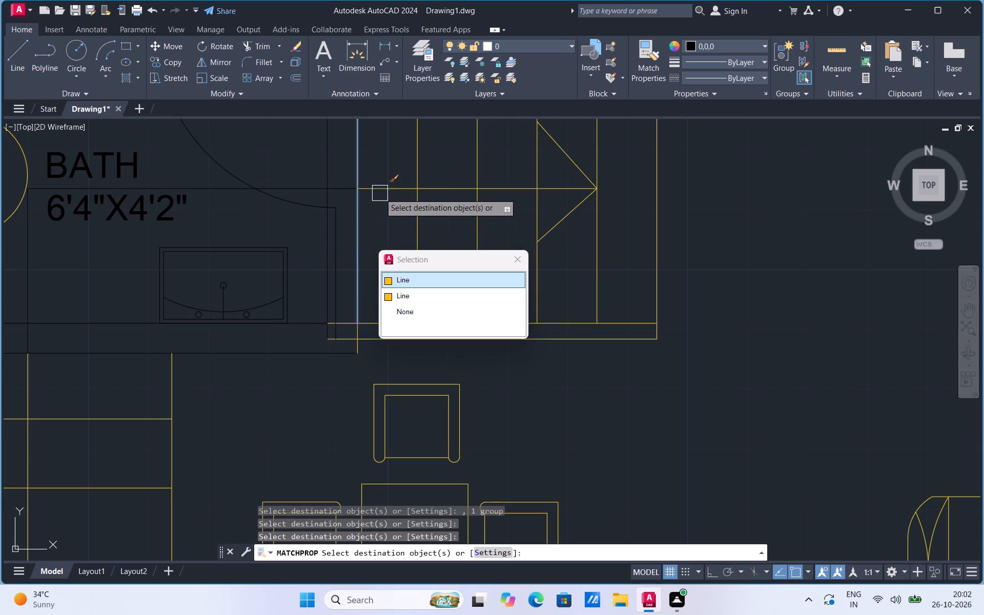
{"action": "left_click_drag", "start_coordinate": [380, 193], "coordinate": [381, 192]}
{"action": "left_click", "coordinate": [381, 192]}
{"action": "left_click", "coordinate": [422, 214]}
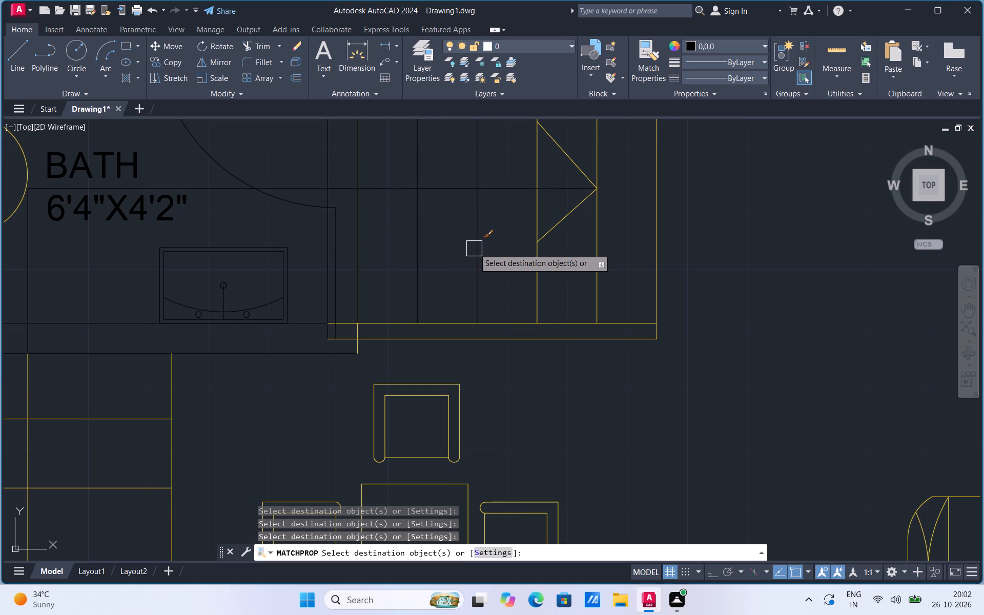
{"action": "left_click_drag", "start_coordinate": [474, 249], "coordinate": [536, 209]}
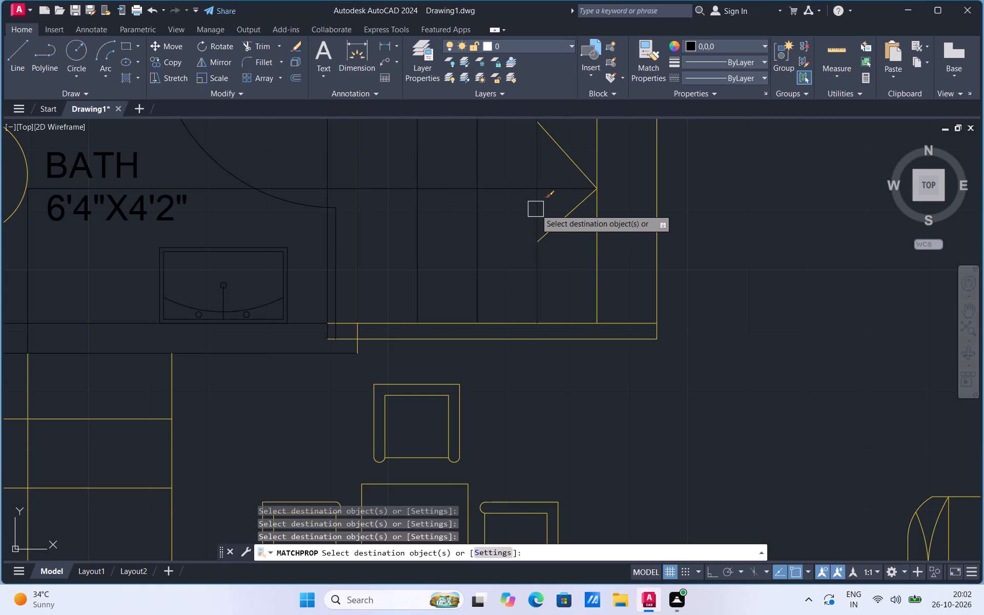
{"action": "left_click_drag", "start_coordinate": [563, 223], "coordinate": [544, 298]}
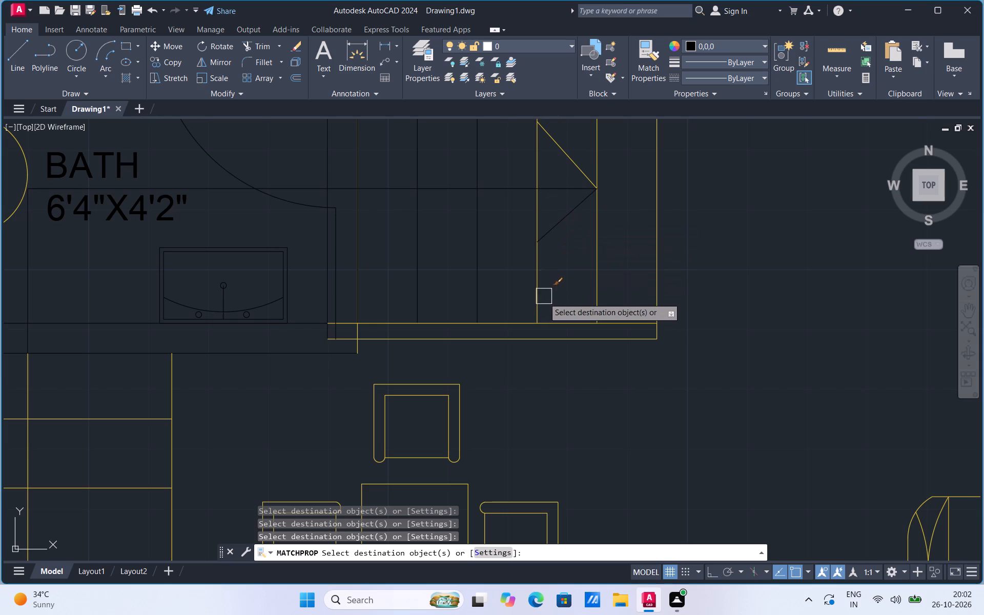
{"action": "left_click_drag", "start_coordinate": [544, 298], "coordinate": [544, 300]}
{"action": "left_click", "coordinate": [544, 300]}
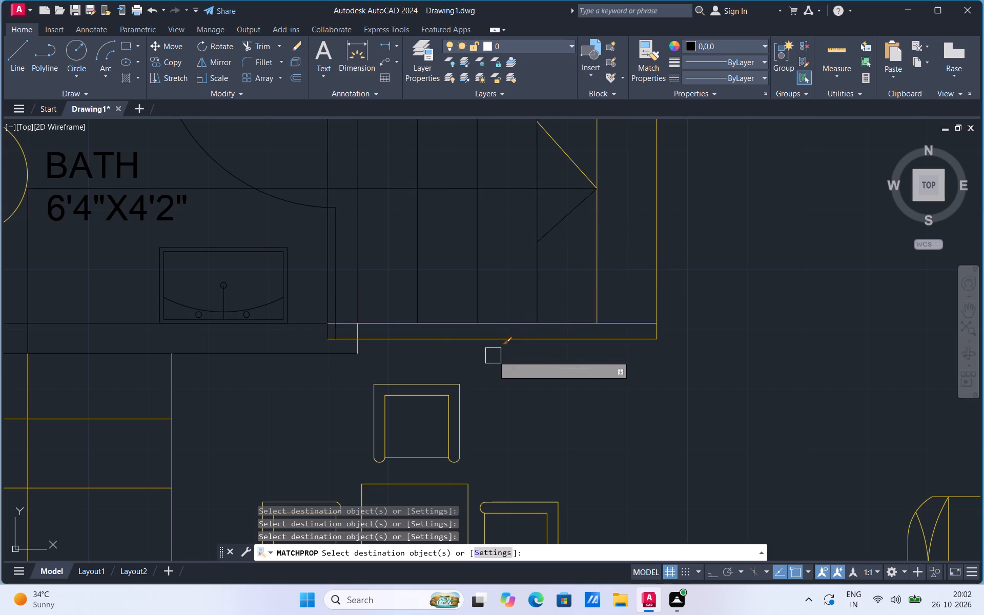
{"action": "left_click", "coordinate": [495, 344]}
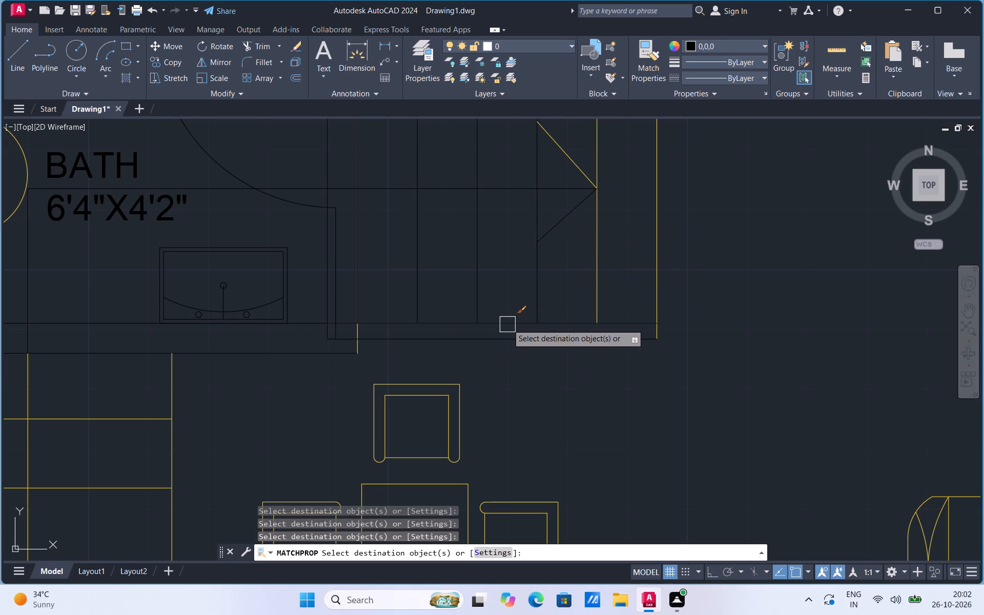
{"action": "left_click", "coordinate": [508, 323]}
Match the black properties onto the 9" and 15'-8" dimensions along the plan's left side.
{"action": "scroll", "coordinate": [511, 322], "scroll_direction": "down", "scroll_amount": 2}
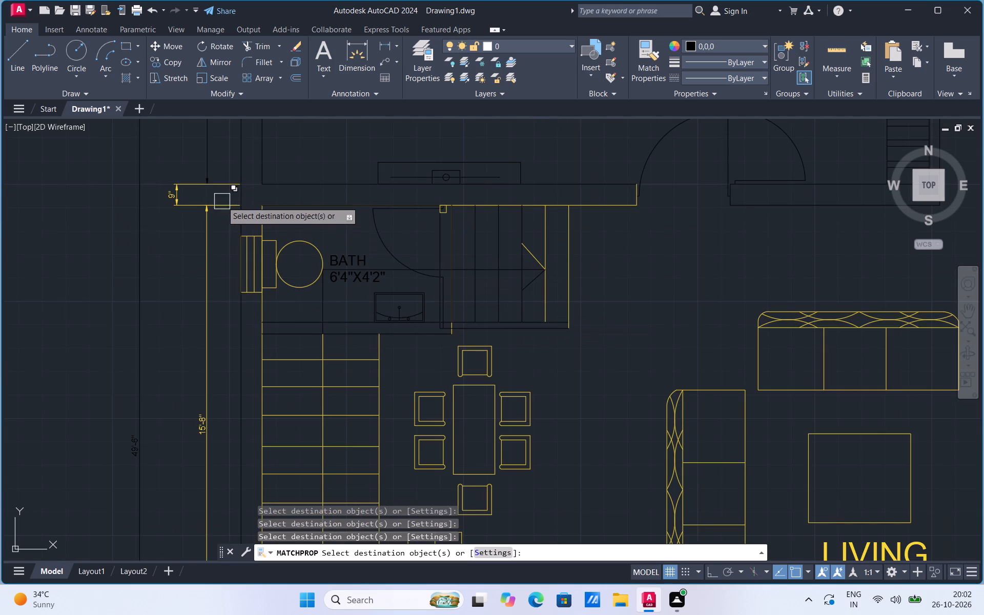
{"action": "left_click", "coordinate": [191, 187]}
{"action": "left_click", "coordinate": [205, 223]}
Match the black properties onto the 6'4"X4'2" Bath's outer wall line, ventilator window and toilet.
{"action": "scroll", "coordinate": [253, 241], "scroll_direction": "up", "scroll_amount": 2}
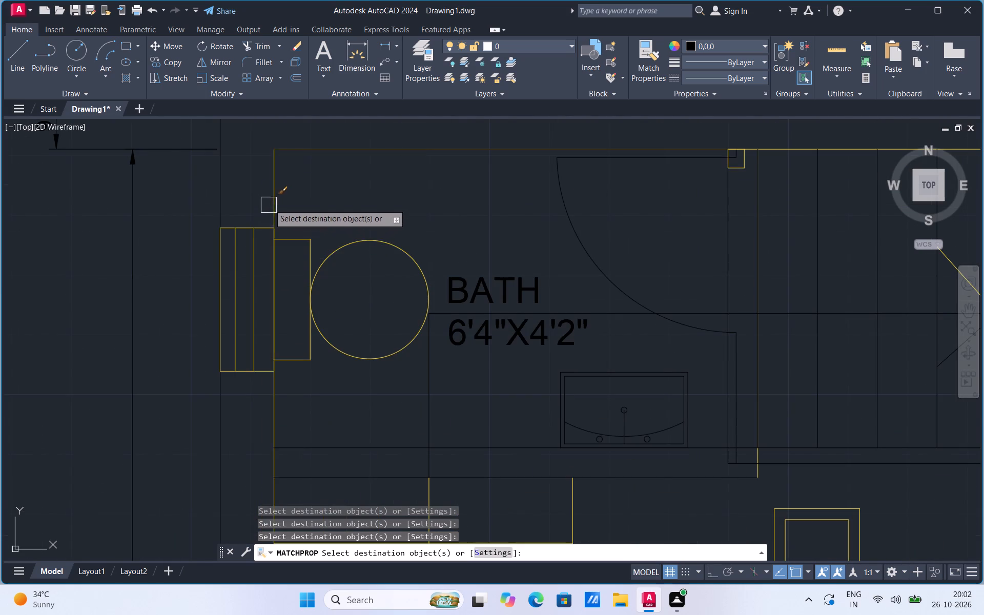
{"action": "left_click", "coordinate": [270, 204]}
{"action": "left_click", "coordinate": [257, 234]}
{"action": "left_click", "coordinate": [296, 239]}
{"action": "left_click", "coordinate": [345, 250]}
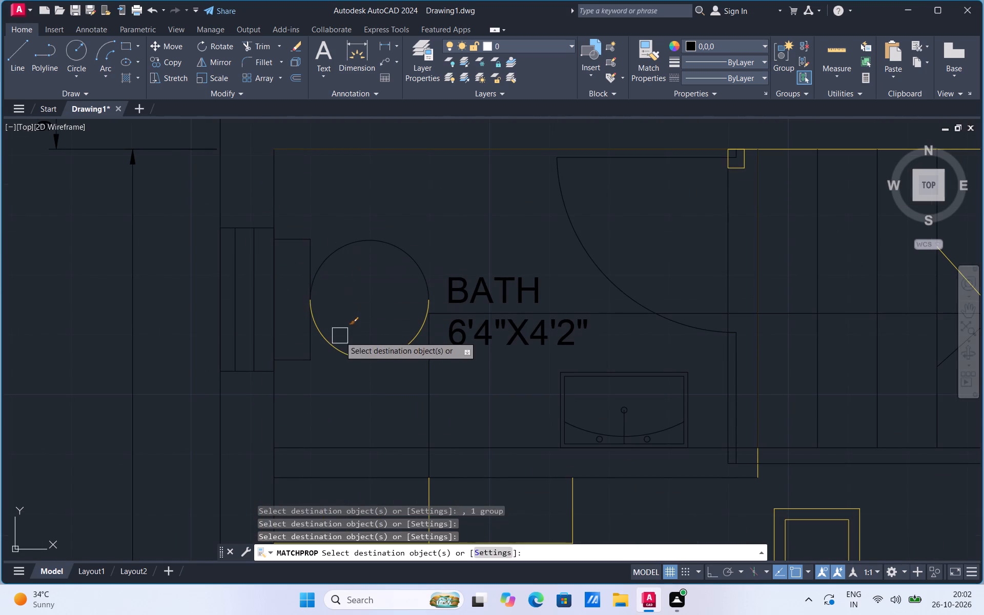
{"action": "left_click_drag", "start_coordinate": [339, 342], "coordinate": [337, 351]}
Match the black properties onto the rest of the wall above the stair, the small bath door jamb and the wall end at the bedroom door.
{"action": "scroll", "coordinate": [347, 304], "scroll_direction": "down", "scroll_amount": 2}
{"action": "scroll", "coordinate": [524, 245], "scroll_direction": "up", "scroll_amount": 3}
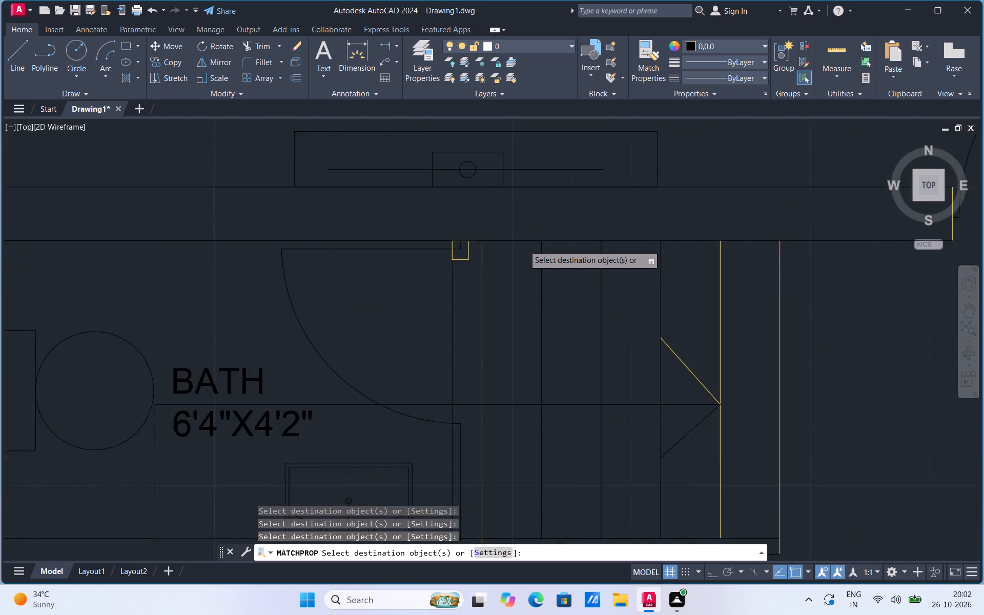
{"action": "left_click", "coordinate": [481, 239]}
{"action": "left_click", "coordinate": [432, 267]}
{"action": "scroll", "coordinate": [432, 267], "scroll_direction": "down", "scroll_amount": 3}
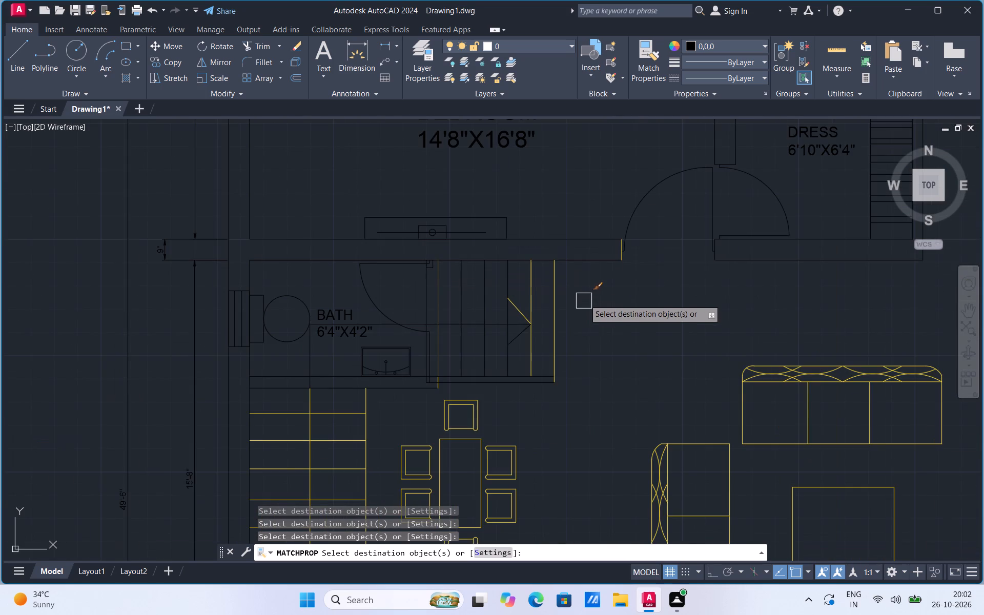
{"action": "scroll", "coordinate": [622, 253], "scroll_direction": "up", "scroll_amount": 2}
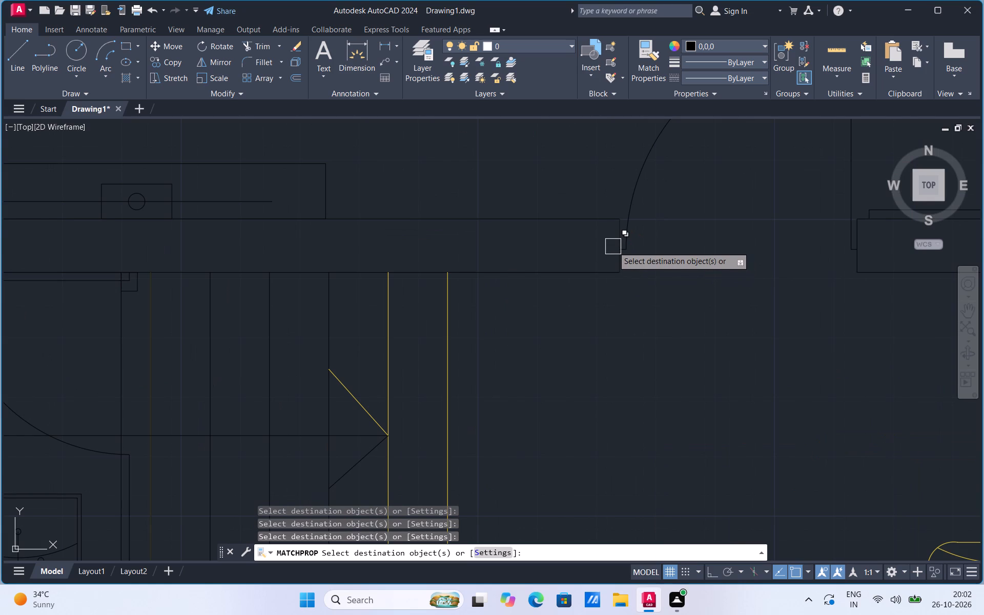
{"action": "left_click", "coordinate": [613, 247]}
Match the black properties onto the last two riser lines and the upper arrowhead stroke of the stair beside the bath.
{"action": "left_click", "coordinate": [451, 347]}
{"action": "left_click", "coordinate": [390, 366]}
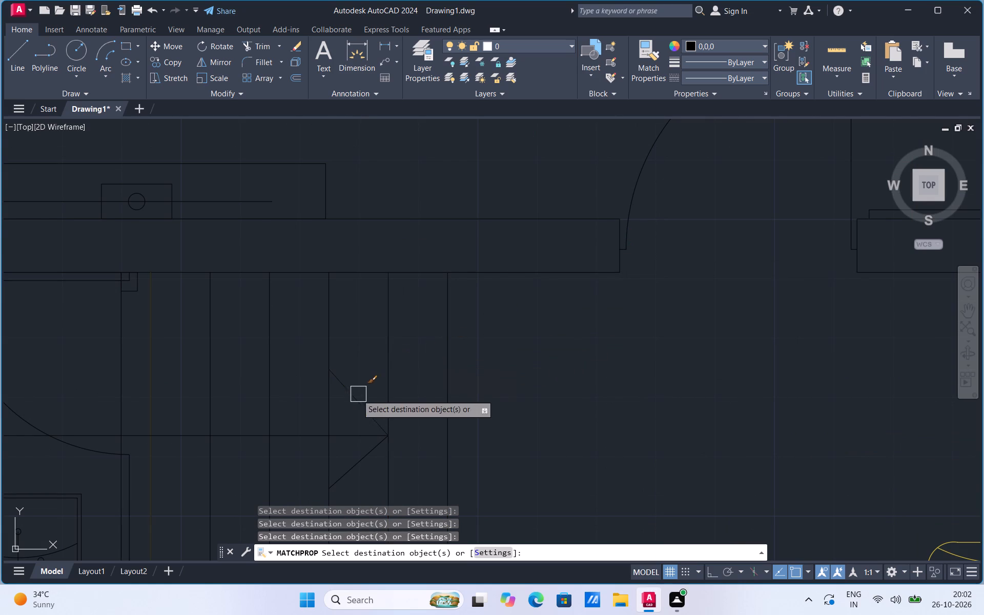
{"action": "left_click", "coordinate": [356, 396]}
Match the black properties onto the top dining chair and the end line of the bath's lower wall.
{"action": "scroll", "coordinate": [459, 257], "scroll_direction": "down", "scroll_amount": 2}
{"action": "left_click", "coordinate": [360, 430]}
{"action": "scroll", "coordinate": [343, 411], "scroll_direction": "up", "scroll_amount": 3}
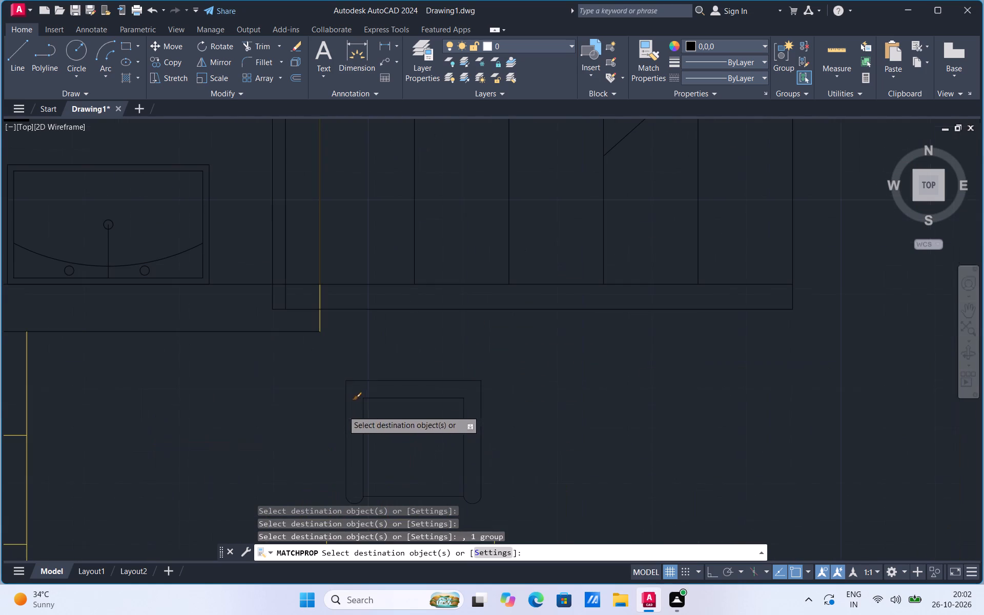
{"action": "scroll", "coordinate": [321, 294], "scroll_direction": "up", "scroll_amount": 2}
{"action": "left_click", "coordinate": [321, 294]}
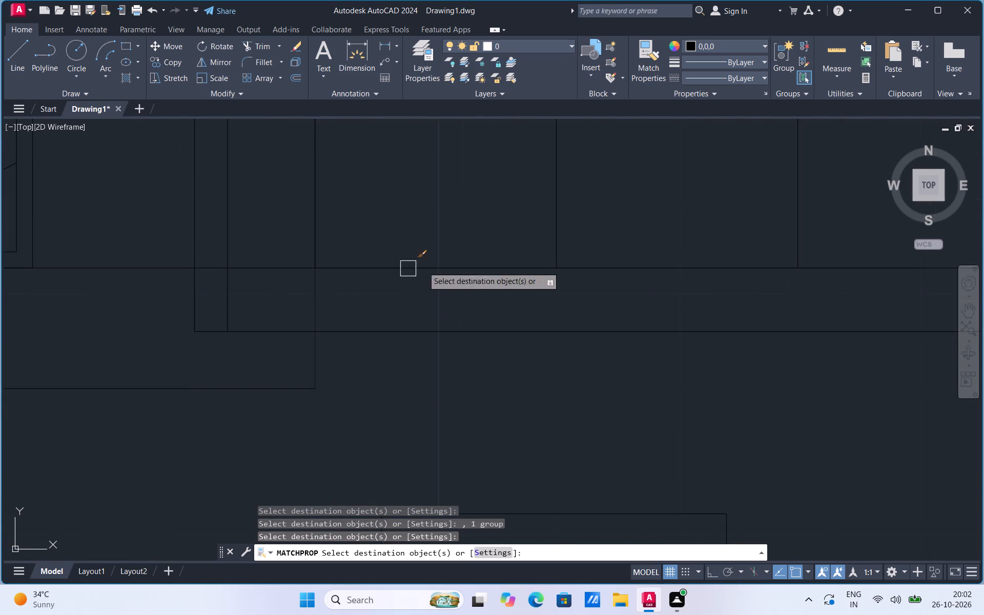
Match the black properties onto the stair's remaining landing line, the direction line and the dining-side edge line.
{"action": "scroll", "coordinate": [497, 255], "scroll_direction": "down", "scroll_amount": 3}
{"action": "left_click_drag", "start_coordinate": [261, 325], "coordinate": [267, 320]}
{"action": "scroll", "coordinate": [434, 286], "scroll_direction": "down", "scroll_amount": 3}
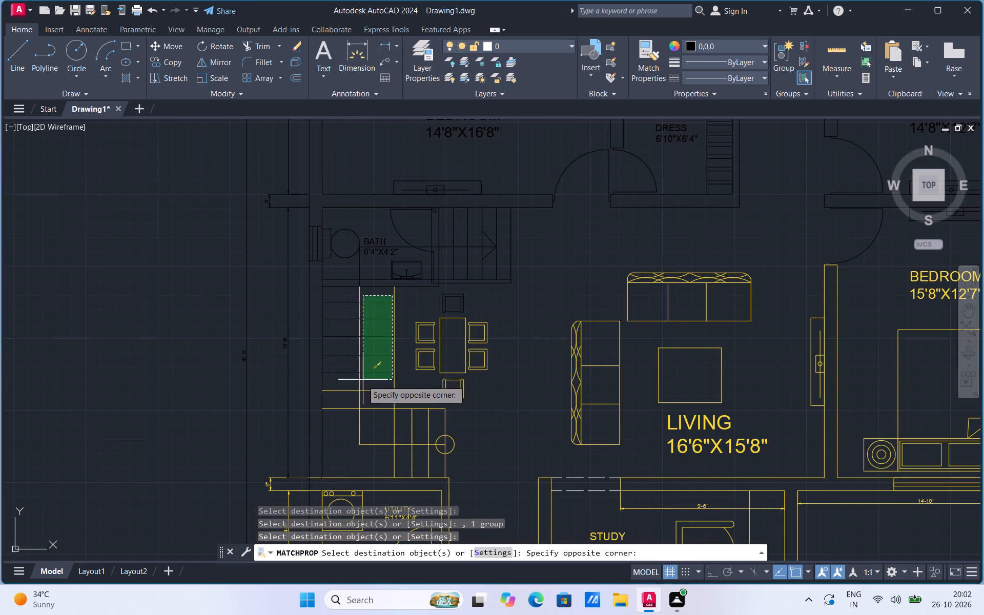
{"action": "left_click", "coordinate": [351, 402]}
{"action": "scroll", "coordinate": [356, 444], "scroll_direction": "up", "scroll_amount": 2}
{"action": "left_click", "coordinate": [388, 356]}
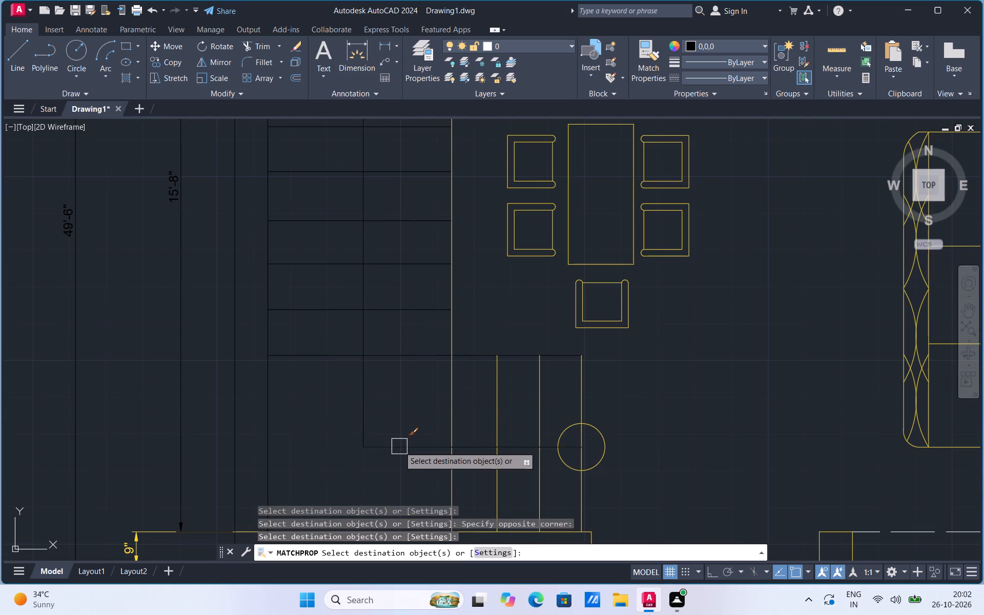
{"action": "left_click", "coordinate": [399, 449]}
{"action": "left_click", "coordinate": [448, 392]}
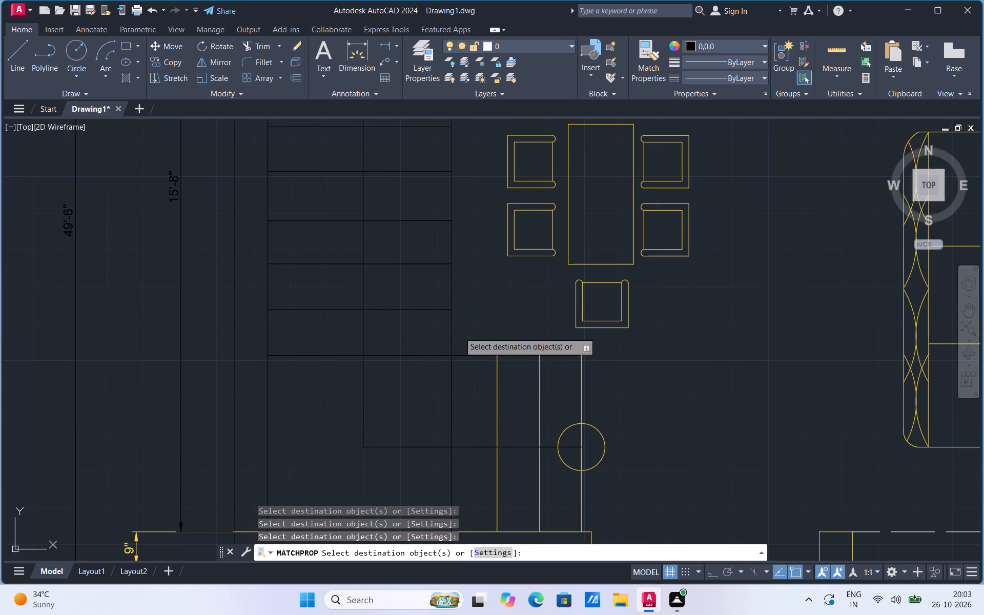
{"action": "left_click", "coordinate": [459, 332]}
Match the black properties onto the dining table, its two left chairs, two right chairs and the bottom chair.
{"action": "left_click", "coordinate": [528, 256]}
{"action": "left_click", "coordinate": [540, 182]}
{"action": "left_click", "coordinate": [569, 188]}
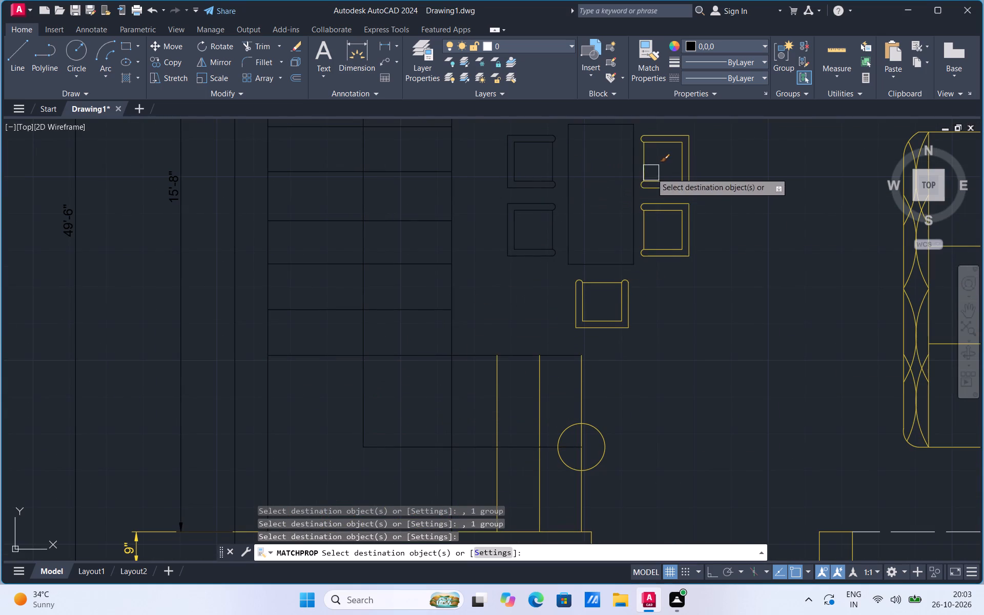
{"action": "left_click_drag", "start_coordinate": [652, 175], "coordinate": [652, 182]}
{"action": "left_click", "coordinate": [662, 213]}
{"action": "left_click", "coordinate": [611, 278]}
Match the black properties onto the kitchen sink, the kitchen's left inner wall line and the adjacent 11'-6" and 9" dimensions.
{"action": "scroll", "coordinate": [506, 303], "scroll_direction": "down", "scroll_amount": 4}
{"action": "scroll", "coordinate": [506, 303], "scroll_direction": "up", "scroll_amount": 1}
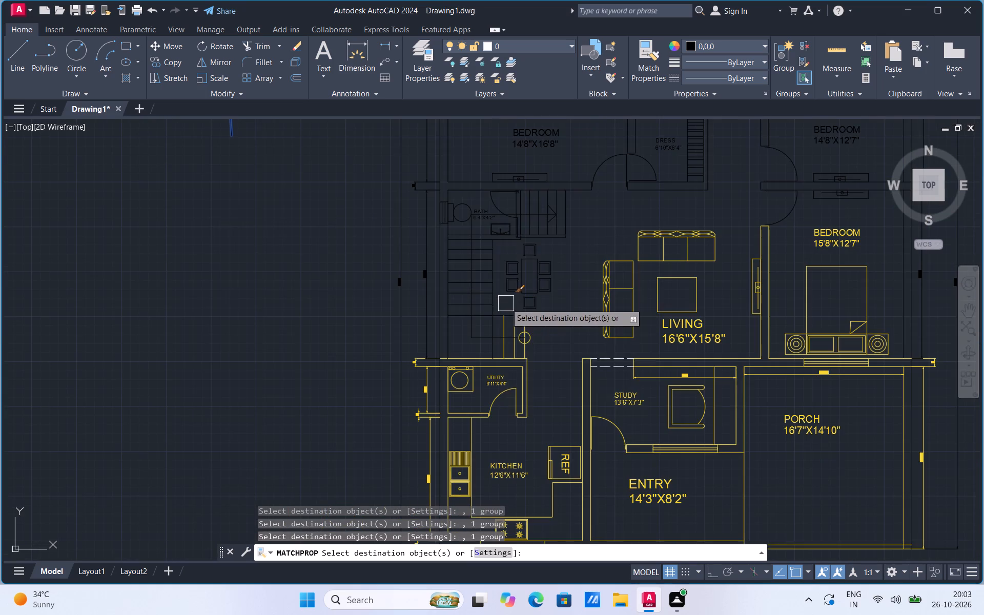
{"action": "scroll", "coordinate": [491, 238], "scroll_direction": "up", "scroll_amount": 1}
{"action": "scroll", "coordinate": [458, 290], "scroll_direction": "up", "scroll_amount": 6}
{"action": "scroll", "coordinate": [458, 290], "scroll_direction": "down", "scroll_amount": 9}
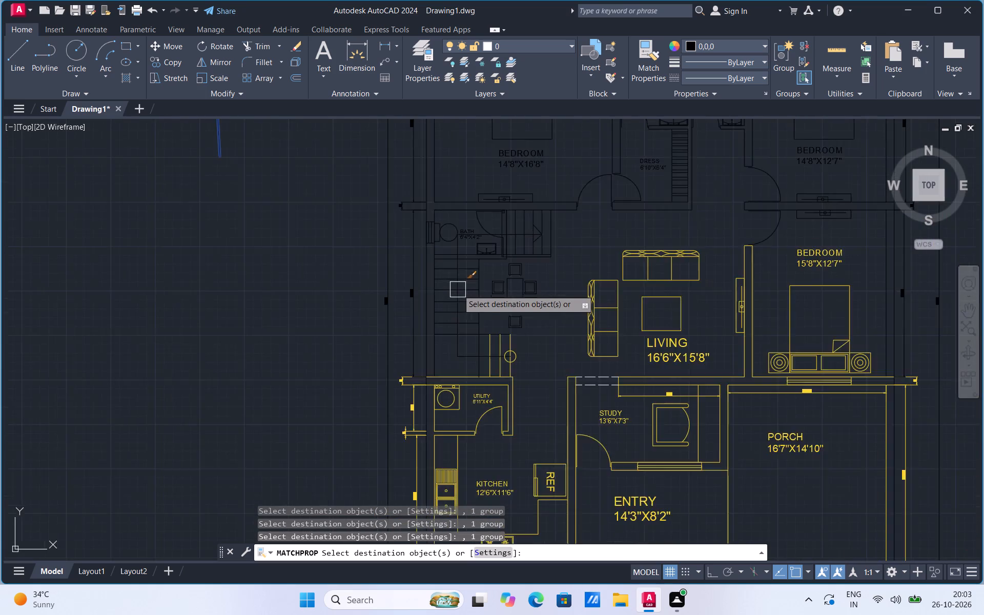
{"action": "scroll", "coordinate": [458, 290], "scroll_direction": "down", "scroll_amount": 3}
{"action": "scroll", "coordinate": [463, 293], "scroll_direction": "up", "scroll_amount": 3}
{"action": "scroll", "coordinate": [454, 386], "scroll_direction": "up", "scroll_amount": 3}
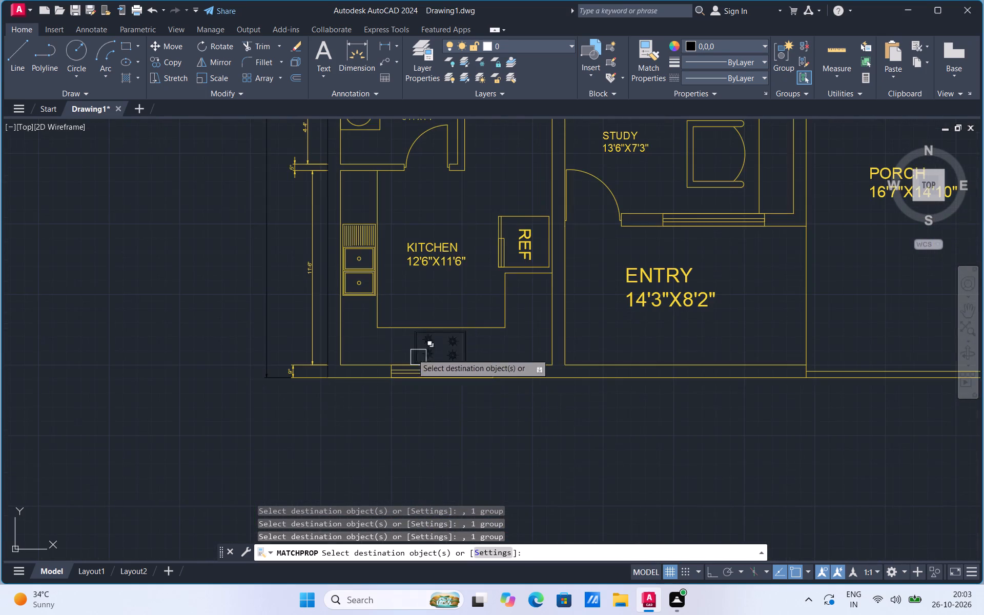
{"action": "scroll", "coordinate": [371, 303], "scroll_direction": "up", "scroll_amount": 2}
{"action": "left_click", "coordinate": [354, 290]}
{"action": "left_click", "coordinate": [298, 324]}
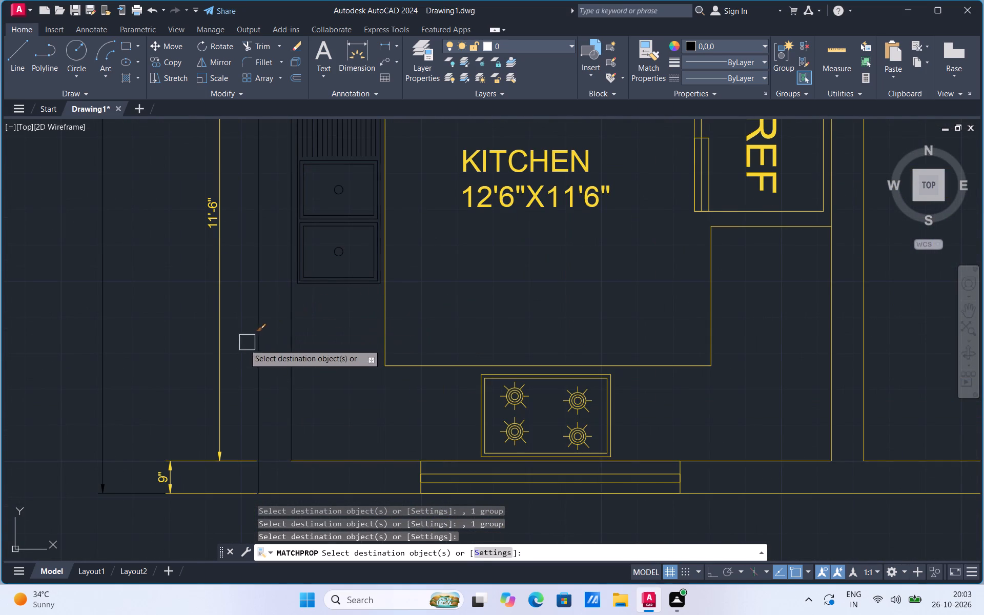
{"action": "left_click", "coordinate": [224, 357]}
{"action": "left_click", "coordinate": [183, 456]}
Match the black properties onto the kitchen counter's lower and left edges, KITCHEN label, bottom wall lines, window and stove.
{"action": "left_click", "coordinate": [413, 363]}
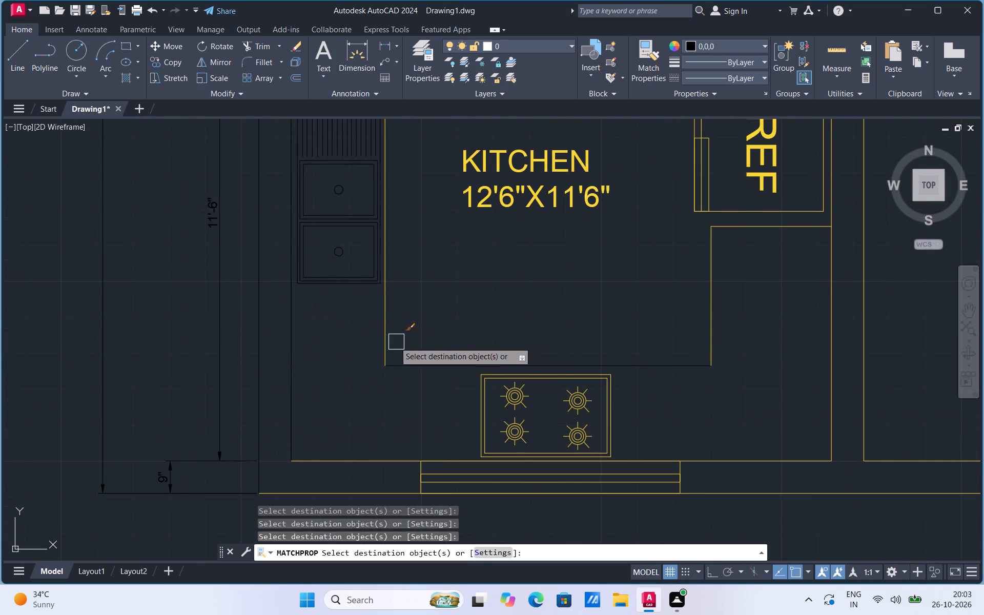
{"action": "left_click_drag", "start_coordinate": [389, 337], "coordinate": [394, 327]}
{"action": "left_click", "coordinate": [496, 193]}
{"action": "left_click", "coordinate": [371, 462]}
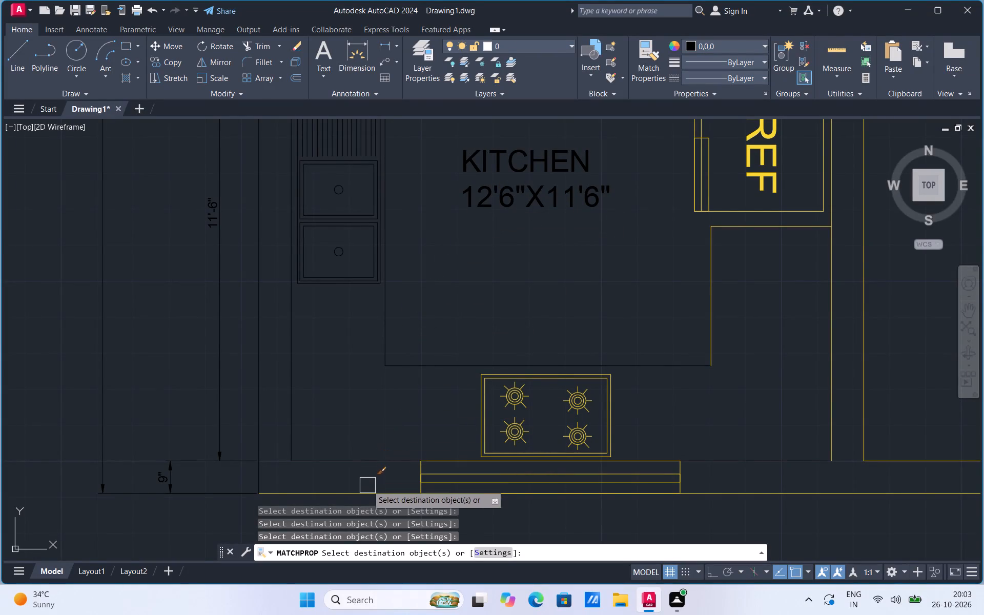
{"action": "left_click", "coordinate": [367, 487]}
{"action": "left_click", "coordinate": [498, 472]}
{"action": "left_click", "coordinate": [503, 428]}
Match the black properties onto the counter's remaining edges, the refrigerator with its REF text and both lines of the kitchen–entry wall.
{"action": "left_click", "coordinate": [710, 293]}
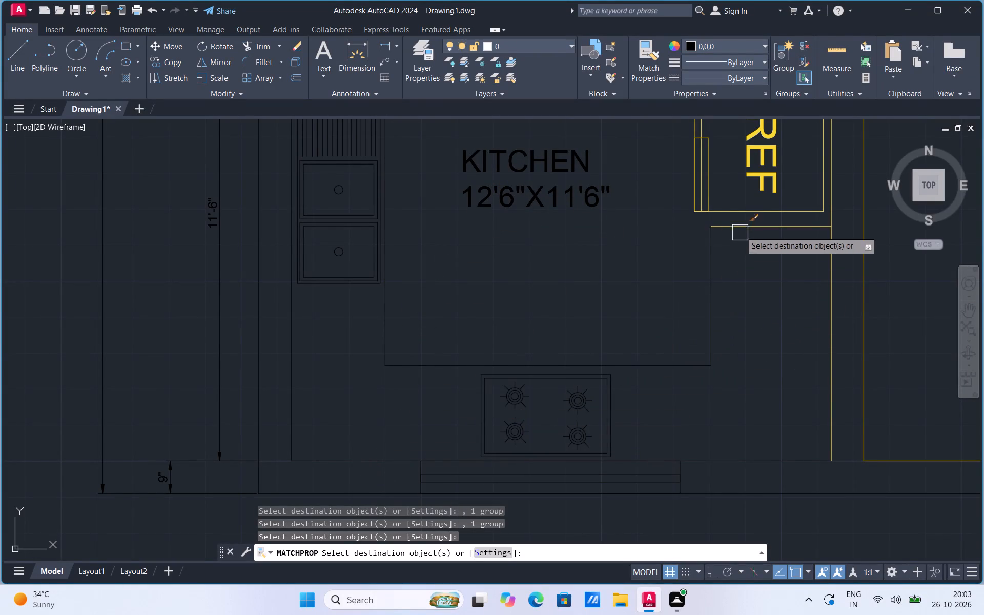
{"action": "left_click", "coordinate": [742, 230]}
{"action": "left_click", "coordinate": [725, 208]}
{"action": "left_click", "coordinate": [778, 174]}
{"action": "left_click", "coordinate": [830, 287]}
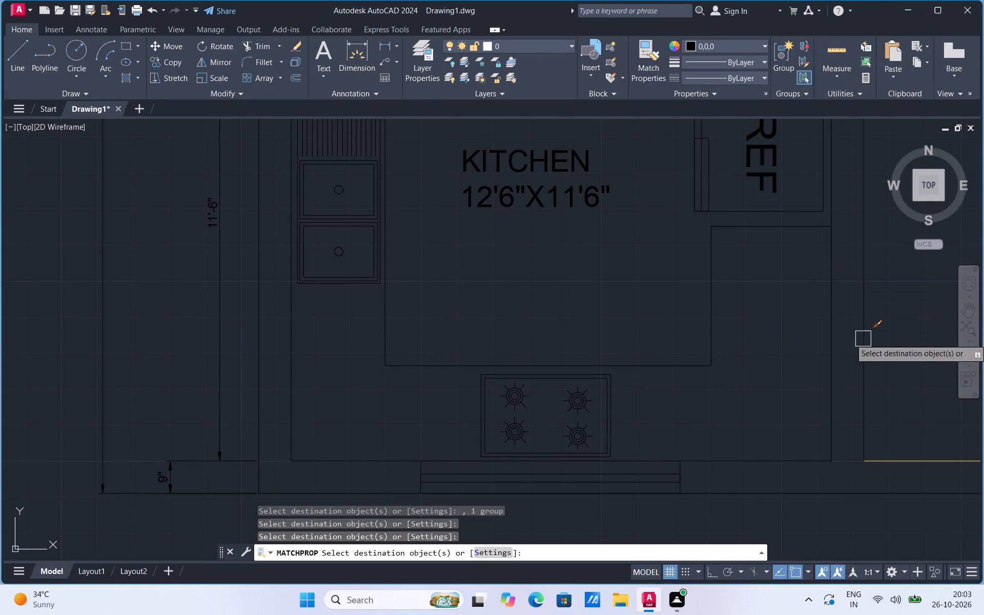
{"action": "left_click", "coordinate": [863, 339]}
Match the black properties onto the 9", 4'-4" and 5" dimensions beside the utility room.
{"action": "scroll", "coordinate": [679, 450], "scroll_direction": "down", "scroll_amount": 2}
{"action": "scroll", "coordinate": [520, 155], "scroll_direction": "up", "scroll_amount": 1}
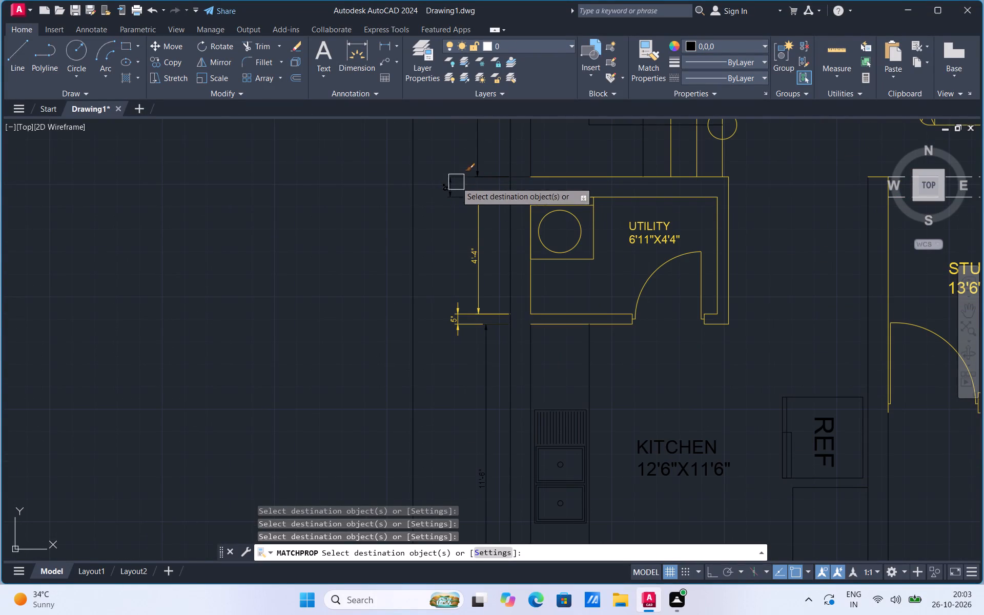
{"action": "left_click", "coordinate": [456, 182]}
{"action": "left_click", "coordinate": [485, 250]}
{"action": "left_click", "coordinate": [457, 315]}
Match the black properties onto the utility's upper outer wall line and the washing machine's outline, knobs, panel line and drum.
{"action": "scroll", "coordinate": [577, 180], "scroll_direction": "up", "scroll_amount": 2}
{"action": "left_click", "coordinate": [577, 180]}
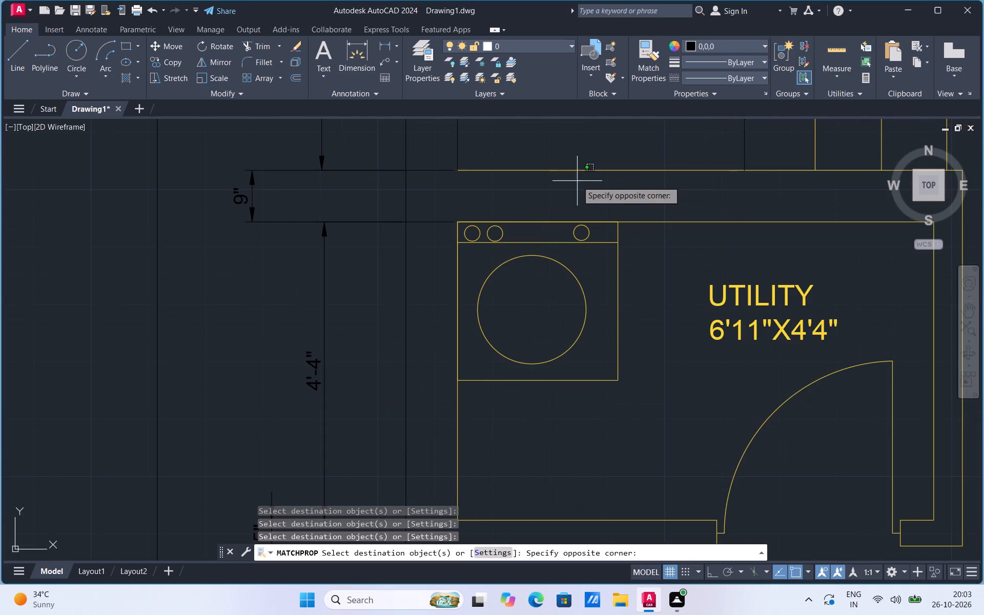
{"action": "left_click", "coordinate": [576, 165]}
{"action": "left_click", "coordinate": [531, 217]}
{"action": "left_click", "coordinate": [522, 233]}
{"action": "left_click", "coordinate": [468, 241]}
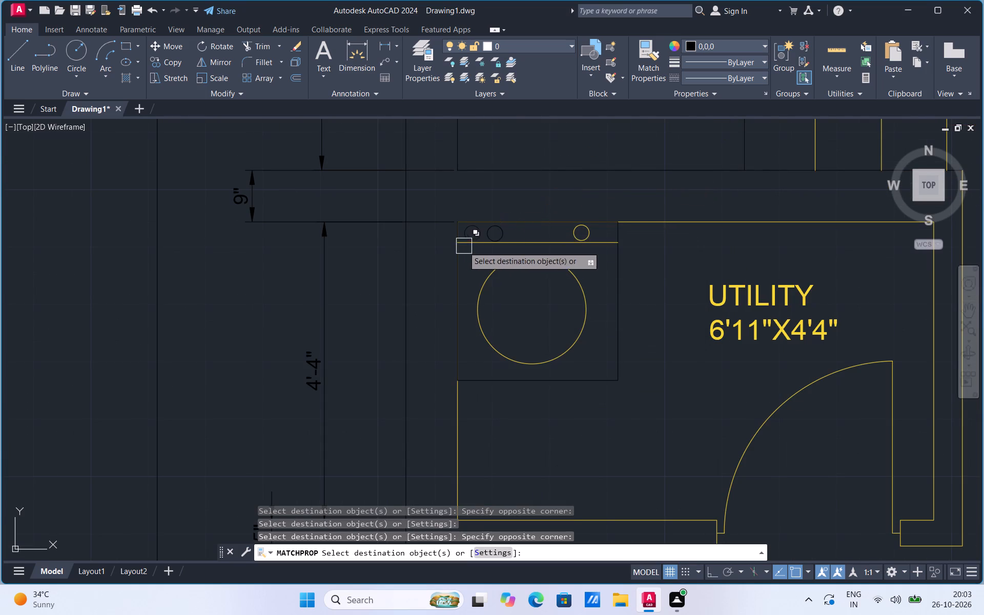
{"action": "left_click", "coordinate": [461, 249]}
{"action": "left_click", "coordinate": [528, 223]}
{"action": "left_click", "coordinate": [580, 234]}
{"action": "left_click", "coordinate": [520, 258]}
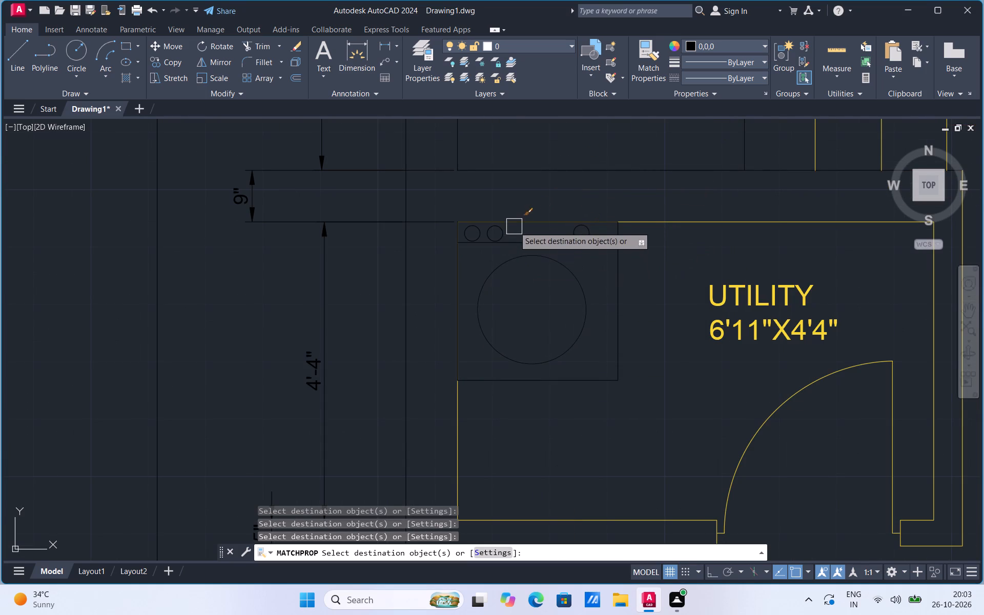
Match the black properties onto the utility's upper inner wall line, left wall line and both lower wall lines.
{"action": "left_click", "coordinate": [646, 216]}
{"action": "scroll", "coordinate": [418, 246], "scroll_direction": "down", "scroll_amount": 2}
{"action": "left_click", "coordinate": [432, 326]}
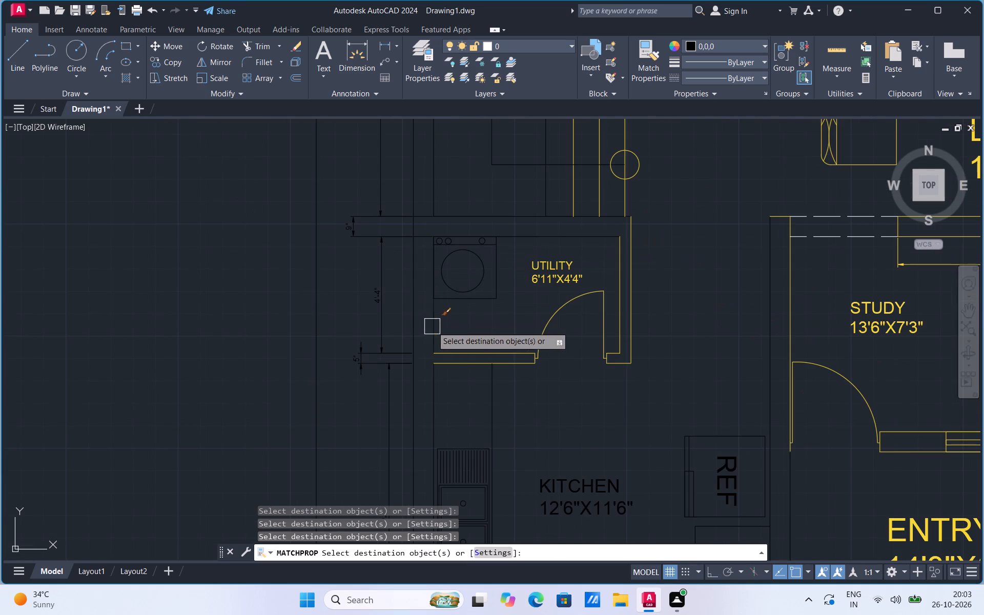
{"action": "left_click", "coordinate": [500, 346]}
{"action": "left_click", "coordinate": [507, 360]}
Match the black properties onto the utility door, the UTILITY 6'11"X4'4" label and both right wall lines.
{"action": "scroll", "coordinate": [529, 358], "scroll_direction": "up", "scroll_amount": 2}
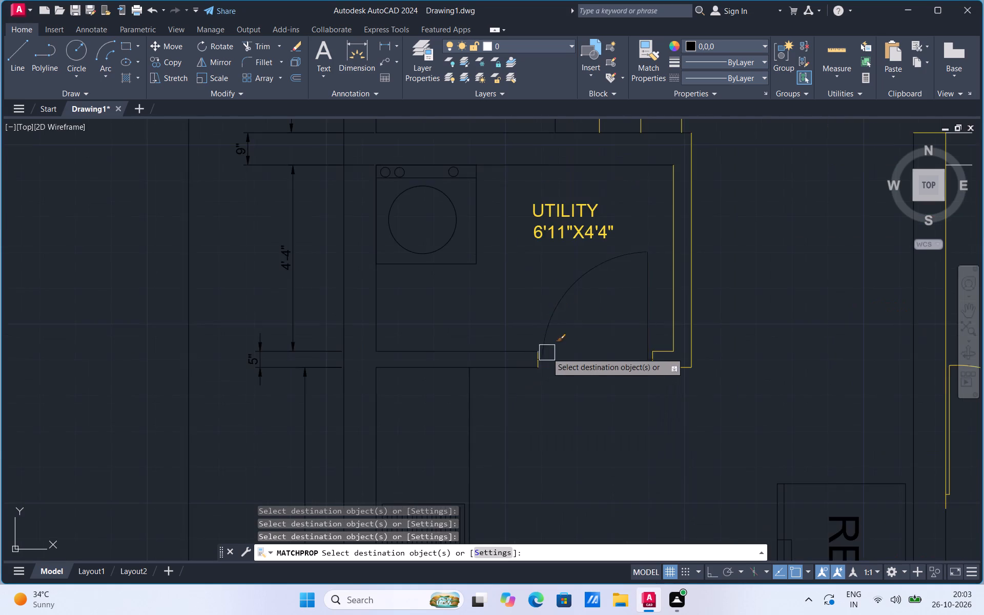
{"action": "scroll", "coordinate": [547, 353], "scroll_direction": "up", "scroll_amount": 3}
{"action": "scroll", "coordinate": [527, 356], "scroll_direction": "down", "scroll_amount": 4}
{"action": "left_click", "coordinate": [531, 334]}
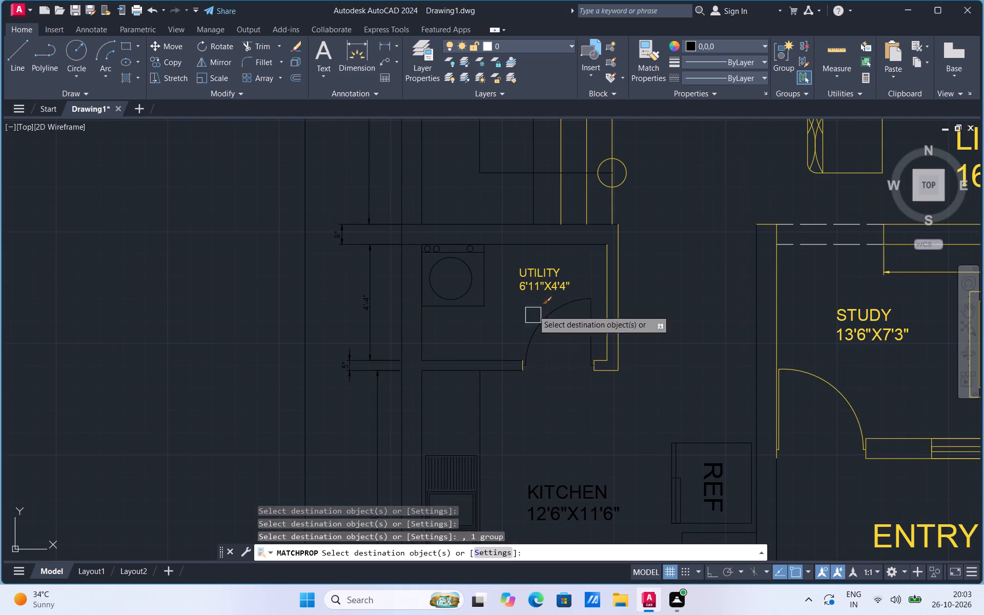
{"action": "left_click", "coordinate": [536, 272]}
{"action": "left_click", "coordinate": [605, 267]}
{"action": "left_click", "coordinate": [616, 259]}
Match the black properties onto the risers, end line and circle of the lower stair flight above the utility.
{"action": "scroll", "coordinate": [597, 348], "scroll_direction": "down", "scroll_amount": 2}
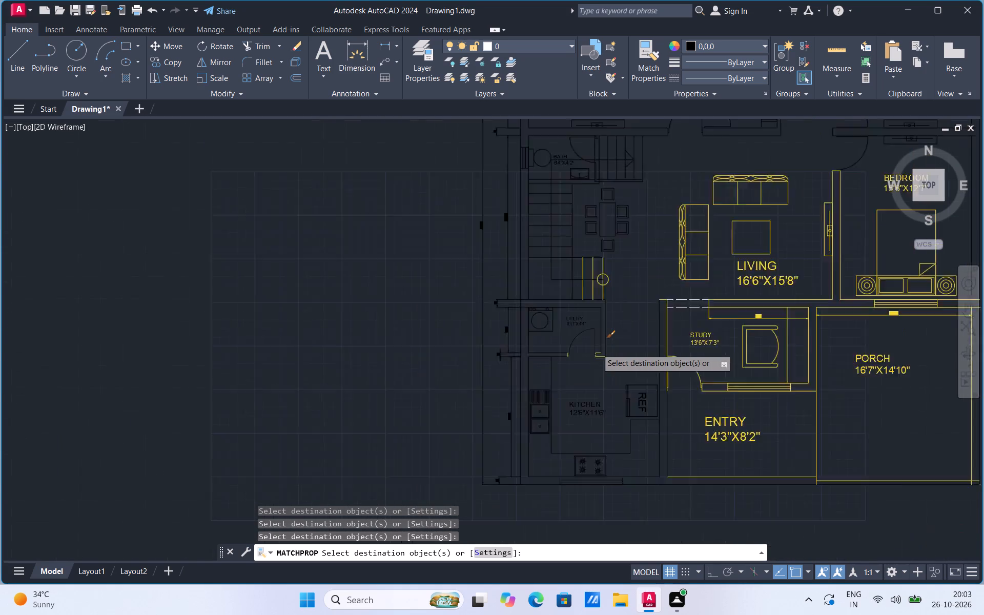
{"action": "scroll", "coordinate": [597, 348], "scroll_direction": "down", "scroll_amount": 2}
{"action": "scroll", "coordinate": [590, 319], "scroll_direction": "up", "scroll_amount": 4}
{"action": "left_click", "coordinate": [583, 277]}
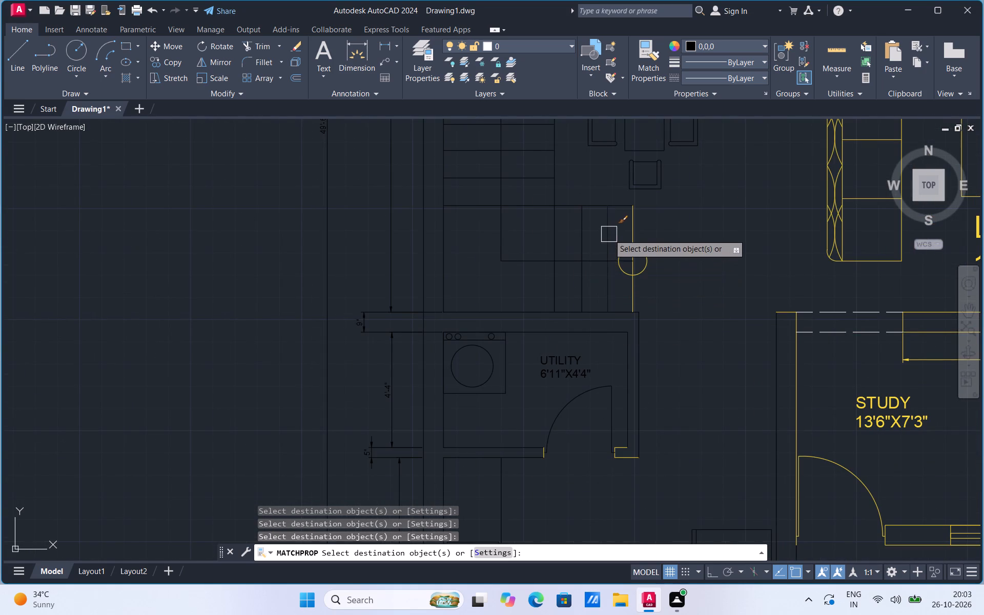
{"action": "left_click", "coordinate": [609, 234]}
{"action": "left_click", "coordinate": [643, 230]}
{"action": "left_click", "coordinate": [624, 240]}
{"action": "left_click", "coordinate": [644, 250]}
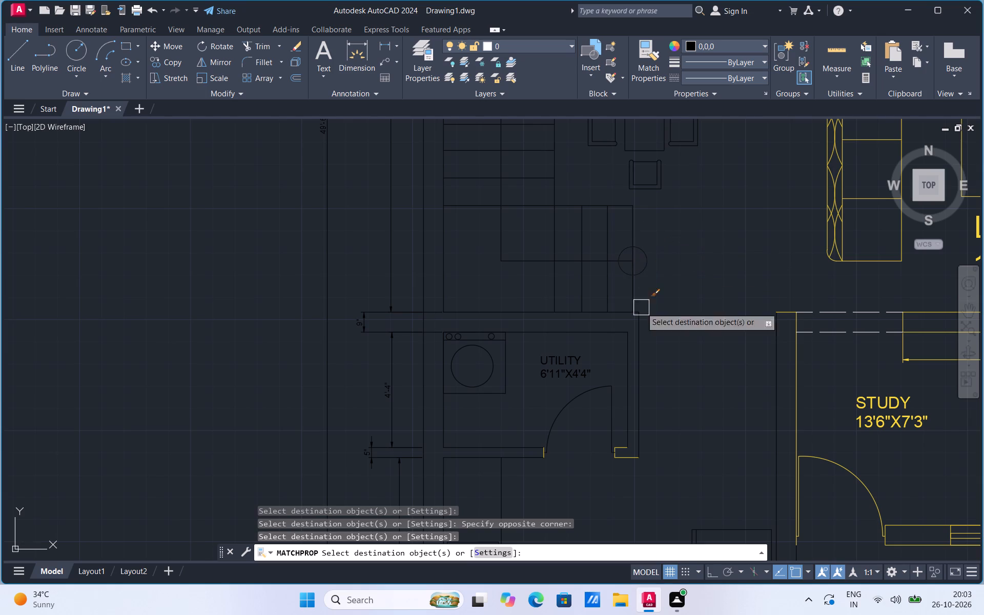
Match the black properties onto the wall end left of the utility door and the short wall lines right of it.
{"action": "scroll", "coordinate": [535, 453], "scroll_direction": "up", "scroll_amount": 4}
{"action": "left_click", "coordinate": [570, 430]}
{"action": "scroll", "coordinate": [471, 424], "scroll_direction": "down", "scroll_amount": 2}
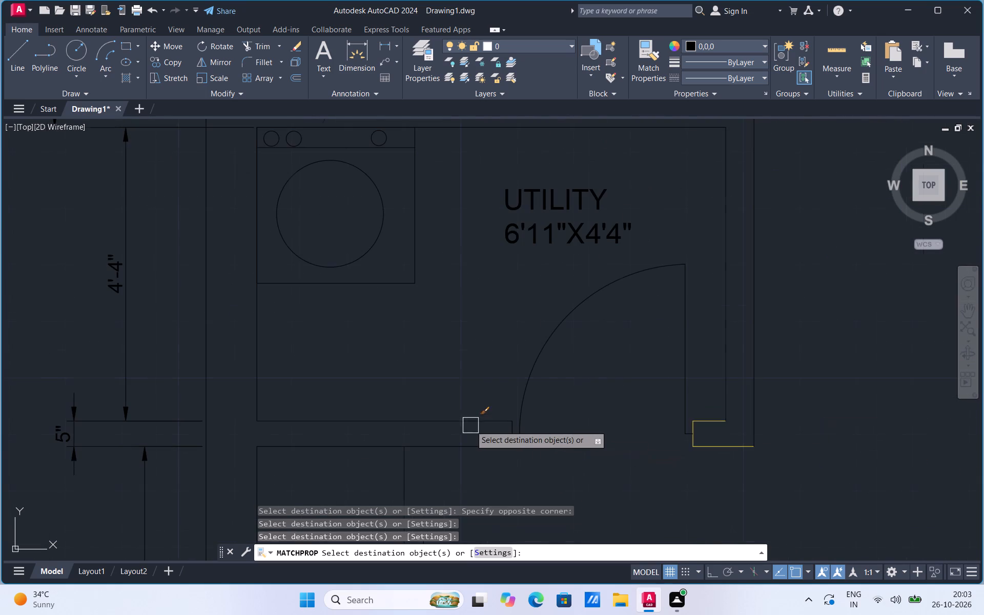
{"action": "left_click", "coordinate": [717, 419]}
{"action": "scroll", "coordinate": [703, 432], "scroll_direction": "up", "scroll_amount": 2}
{"action": "left_click", "coordinate": [681, 418]}
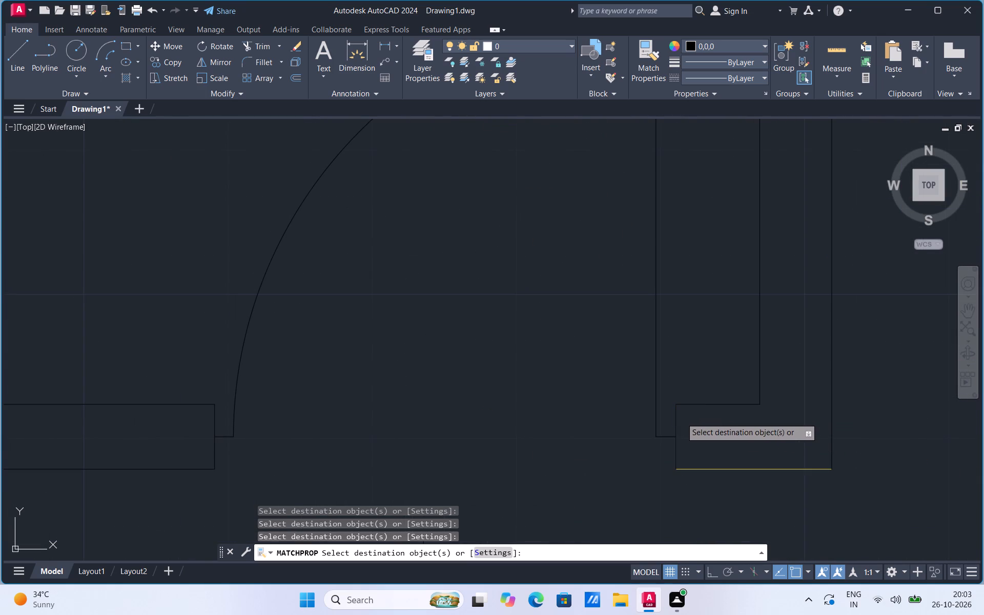
{"action": "left_click", "coordinate": [701, 465]}
Match the black properties onto the living room's two sofas, centre table, LIVING label, TV unit and the wall lines behind it.
{"action": "scroll", "coordinate": [541, 390], "scroll_direction": "down", "scroll_amount": 4}
{"action": "scroll", "coordinate": [491, 350], "scroll_direction": "down", "scroll_amount": 3}
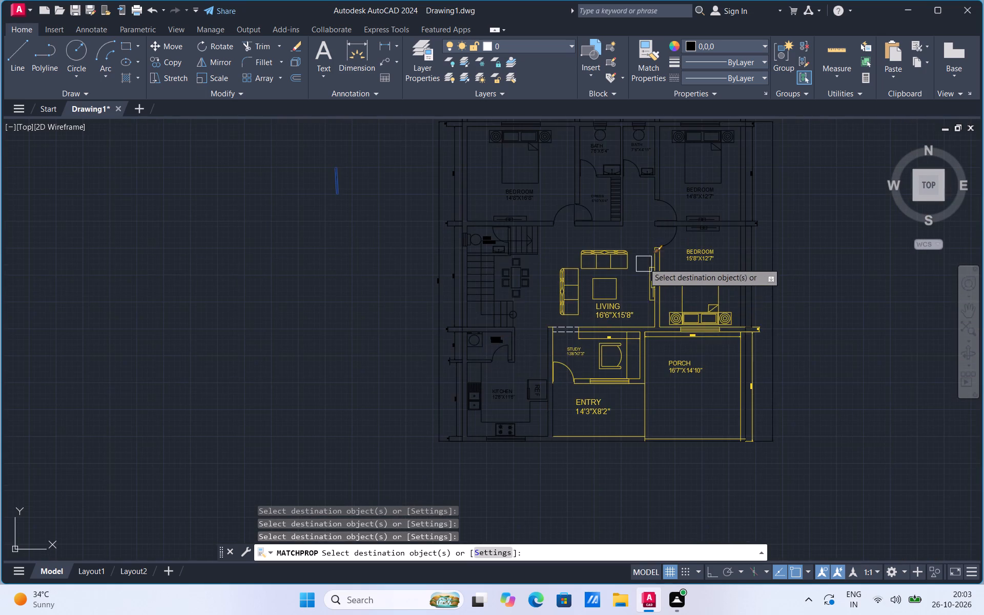
{"action": "scroll", "coordinate": [644, 259], "scroll_direction": "up", "scroll_amount": 2}
{"action": "left_click", "coordinate": [600, 244]}
{"action": "left_click", "coordinate": [479, 291]}
{"action": "left_click", "coordinate": [537, 306]}
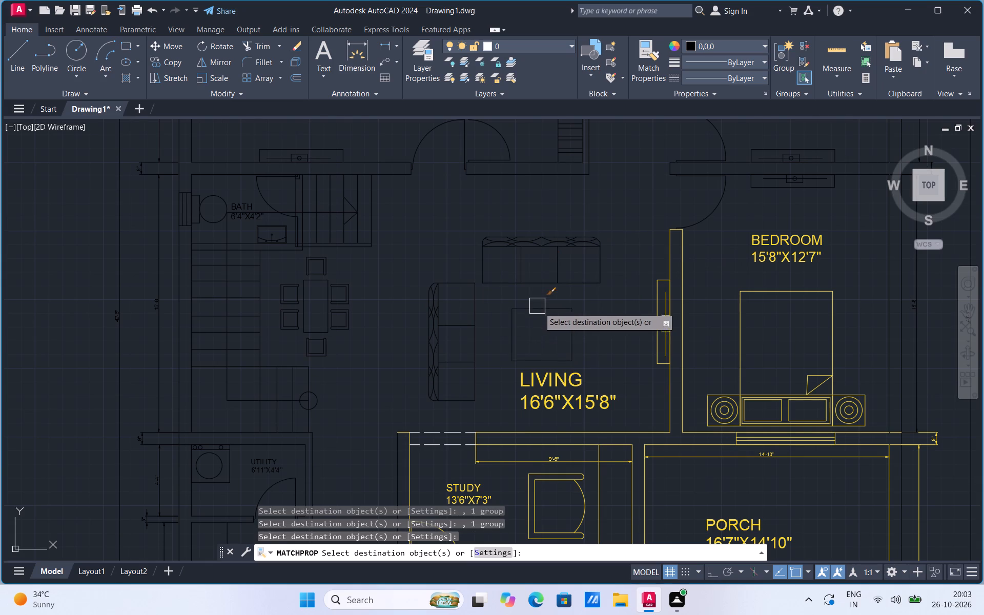
{"action": "left_click", "coordinate": [577, 375]}
{"action": "left_click", "coordinate": [659, 308]}
{"action": "left_click", "coordinate": [669, 260]}
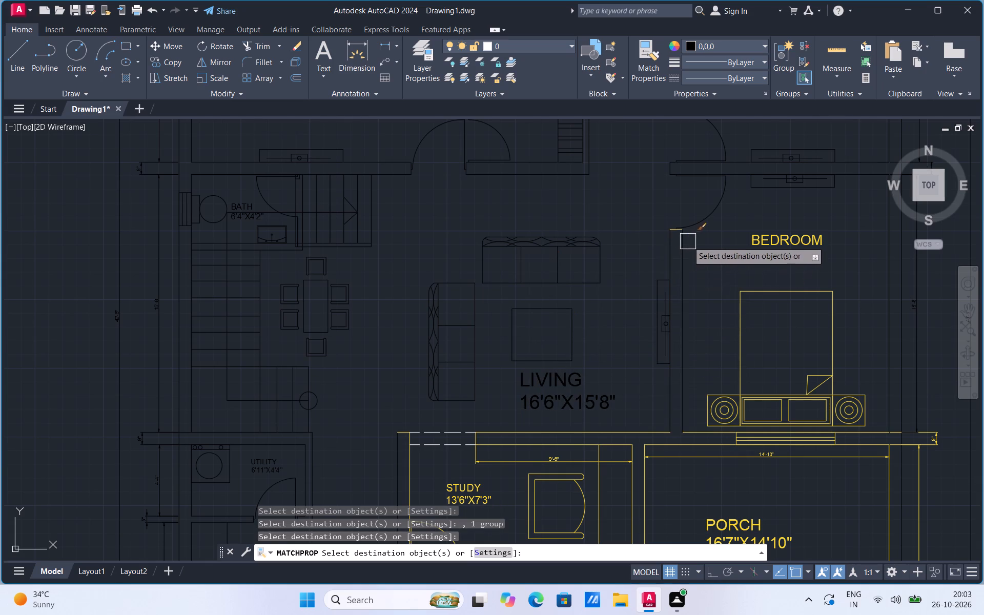
Match the black properties onto the wall end at the 15'8"X12'7" Bedroom's door and the wall's bedroom-side line.
{"action": "scroll", "coordinate": [689, 231], "scroll_direction": "up", "scroll_amount": 4}
{"action": "left_click", "coordinate": [632, 224]}
{"action": "left_click", "coordinate": [650, 268]}
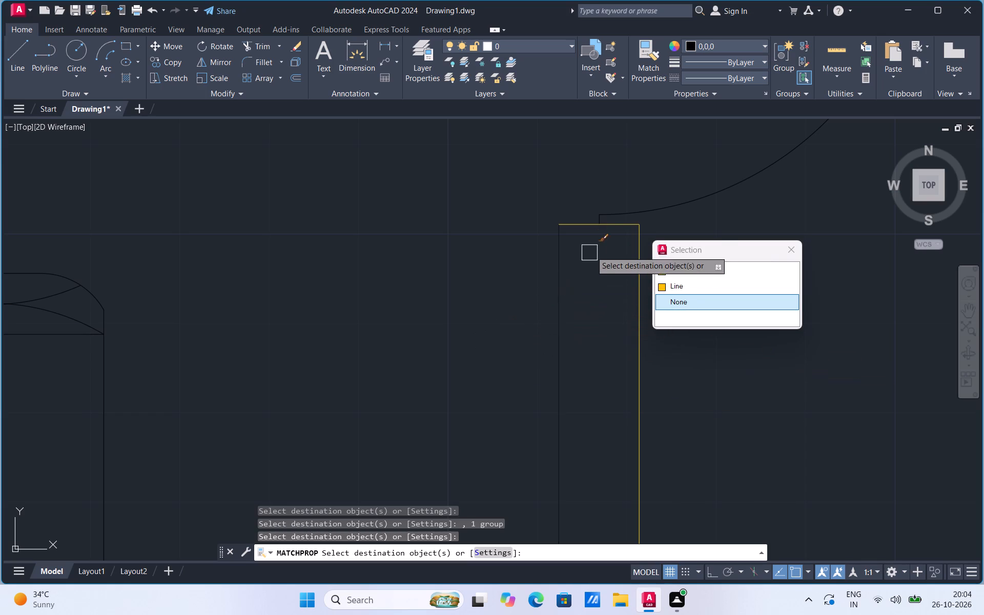
{"action": "left_click", "coordinate": [601, 231]}
{"action": "scroll", "coordinate": [522, 289], "scroll_direction": "down", "scroll_amount": 3}
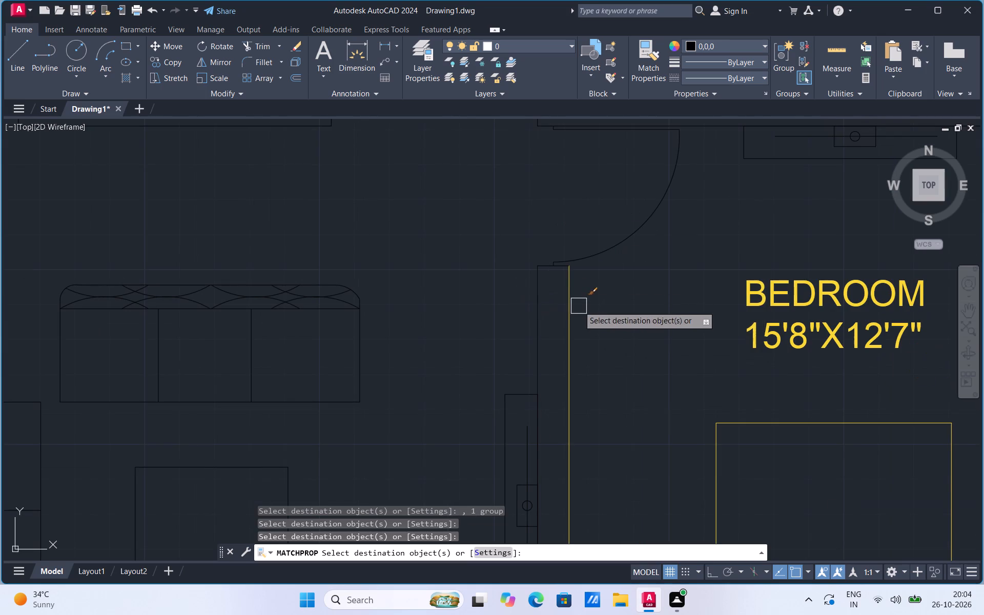
{"action": "left_click", "coordinate": [573, 318]}
Match the black properties onto the BEDROOM 15'8"X12'7" label and the bed with its side tables.
{"action": "scroll", "coordinate": [591, 242], "scroll_direction": "down", "scroll_amount": 2}
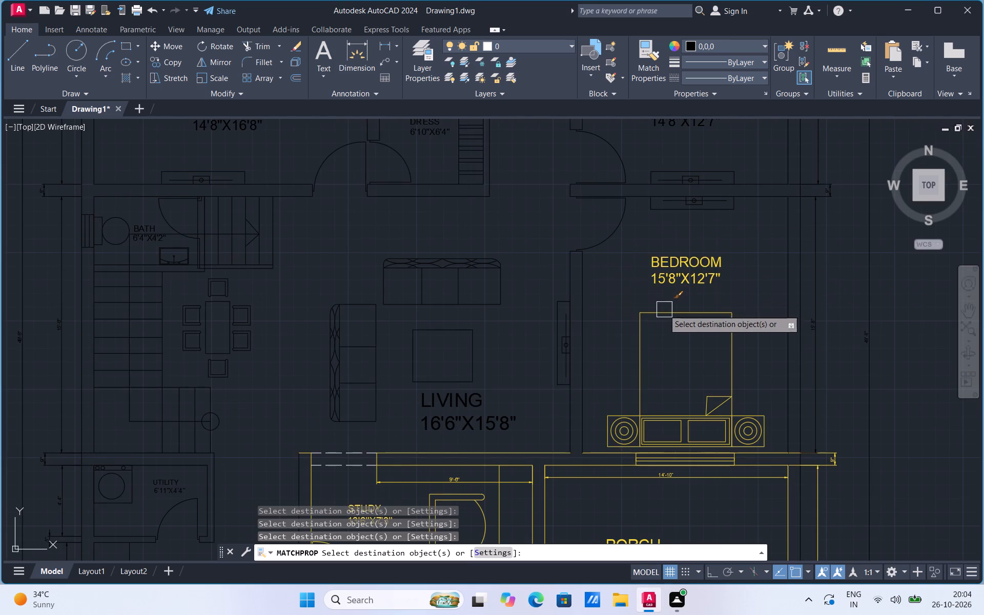
{"action": "left_click", "coordinate": [679, 276]}
{"action": "left_click", "coordinate": [655, 314]}
Match the black properties onto the living-side line of the wall between the living room and study.
{"action": "scroll", "coordinate": [630, 267], "scroll_direction": "down", "scroll_amount": 2}
{"action": "scroll", "coordinate": [630, 267], "scroll_direction": "up", "scroll_amount": 1}
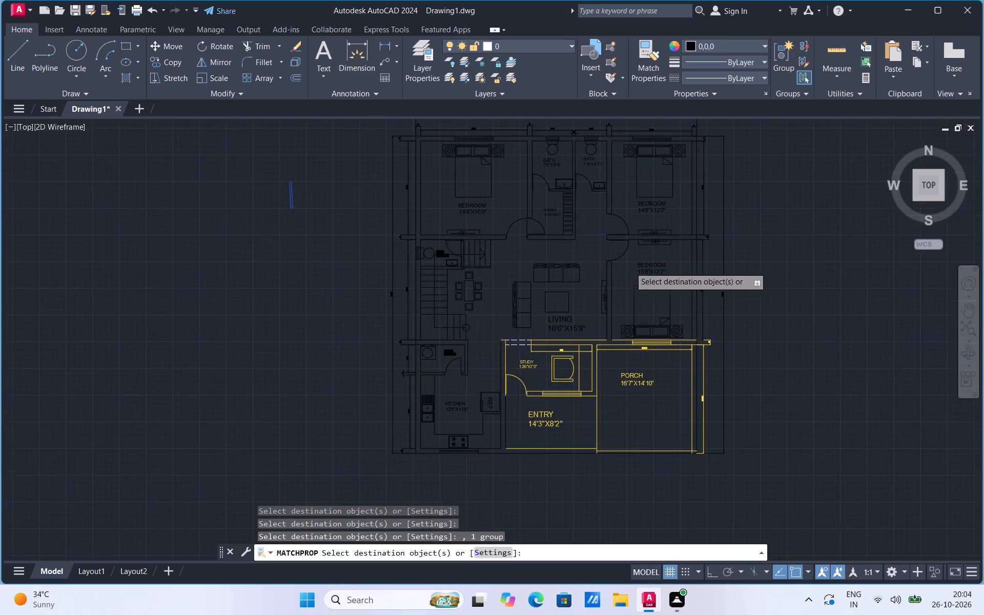
{"action": "scroll", "coordinate": [491, 378], "scroll_direction": "down", "scroll_amount": 1}
{"action": "scroll", "coordinate": [491, 378], "scroll_direction": "up", "scroll_amount": 1}
{"action": "left_click", "coordinate": [491, 380]}
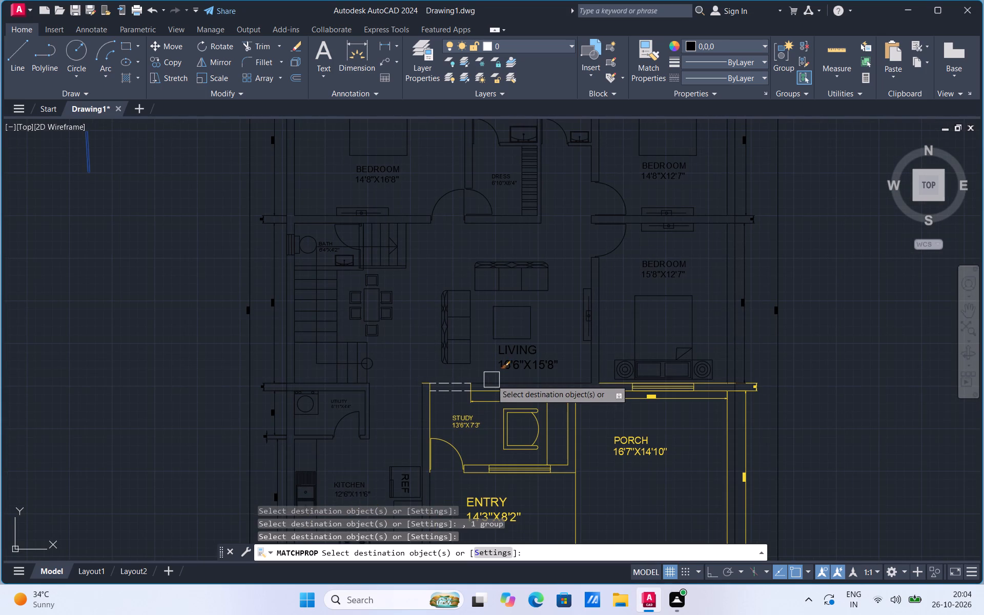
Match the black properties onto the study's door, adjoining wall lines, STUDY 13'6"X7'3" label and 9'-6" dimension.
{"action": "scroll", "coordinate": [437, 193], "scroll_direction": "down", "scroll_amount": 1}
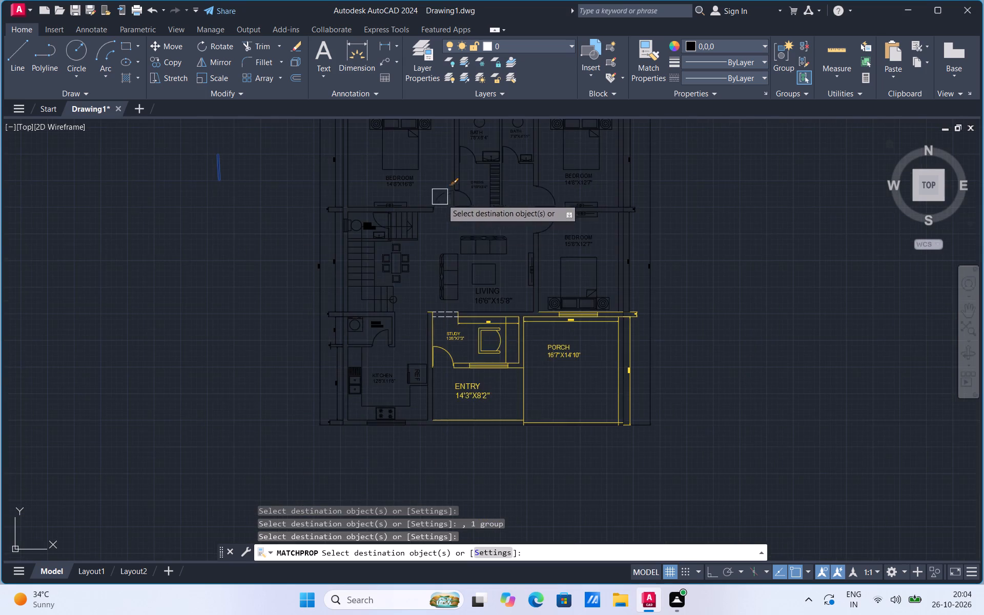
{"action": "scroll", "coordinate": [452, 374], "scroll_direction": "up", "scroll_amount": 3}
{"action": "left_click", "coordinate": [425, 295]}
{"action": "left_click", "coordinate": [368, 221]}
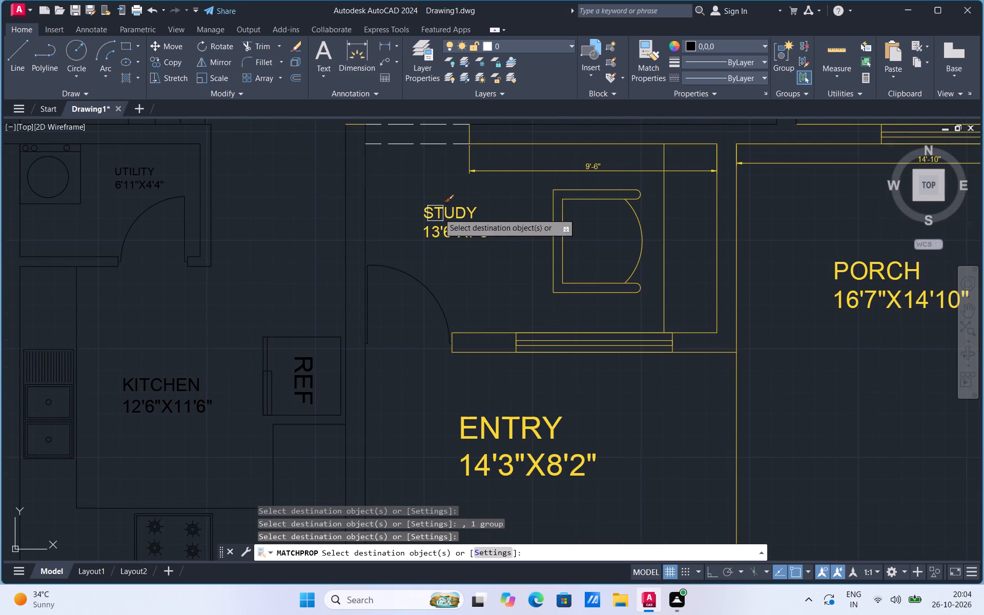
{"action": "left_click", "coordinate": [442, 214]}
{"action": "left_click", "coordinate": [485, 175]}
{"action": "left_click", "coordinate": [497, 149]}
{"action": "left_click", "coordinate": [561, 217]}
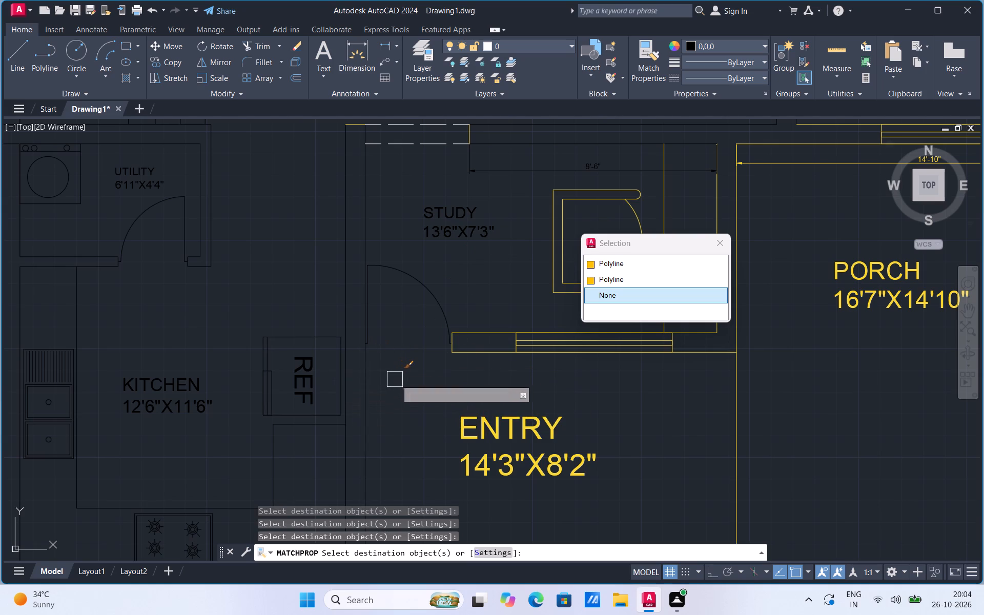
Match the black properties onto the short wall line and the wall end on either side of the study's dashed opening.
{"action": "scroll", "coordinate": [418, 380], "scroll_direction": "down", "scroll_amount": 2}
{"action": "scroll", "coordinate": [374, 221], "scroll_direction": "up", "scroll_amount": 3}
{"action": "left_click", "coordinate": [388, 217]}
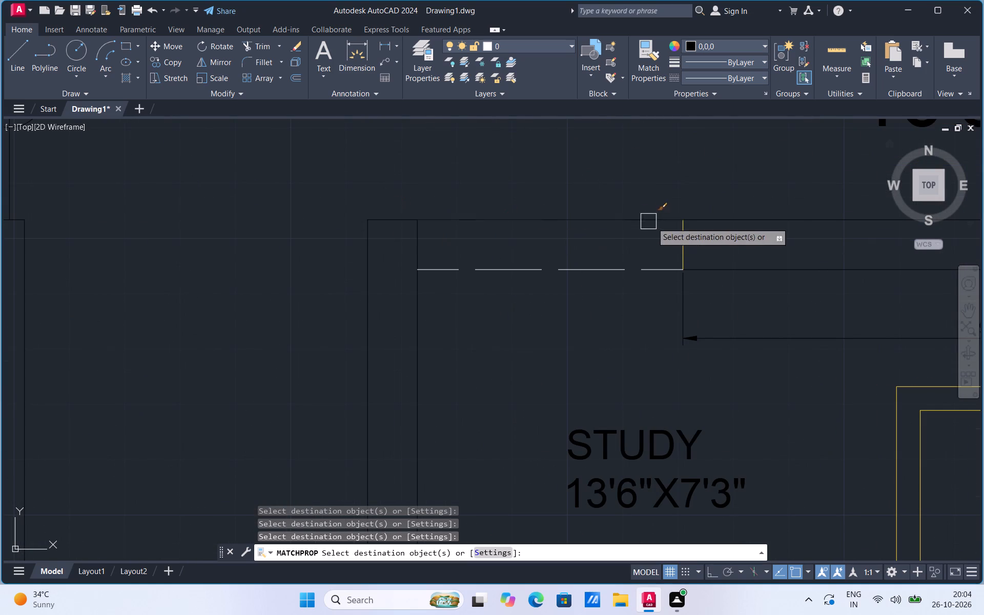
{"action": "left_click", "coordinate": [689, 245]}
Match the black properties onto both lines of the wall between study and entry and its end at the door.
{"action": "scroll", "coordinate": [426, 205], "scroll_direction": "down", "scroll_amount": 4}
{"action": "scroll", "coordinate": [496, 294], "scroll_direction": "up", "scroll_amount": 3}
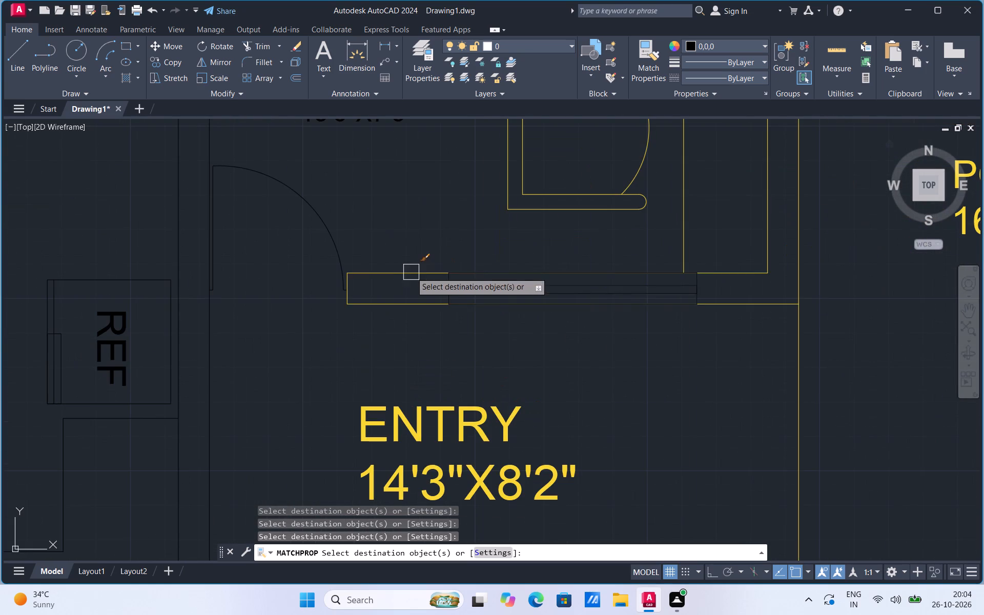
{"action": "left_click", "coordinate": [410, 272]}
{"action": "left_click", "coordinate": [400, 304]}
{"action": "scroll", "coordinate": [350, 285], "scroll_direction": "up", "scroll_amount": 3}
{"action": "left_click", "coordinate": [334, 278]}
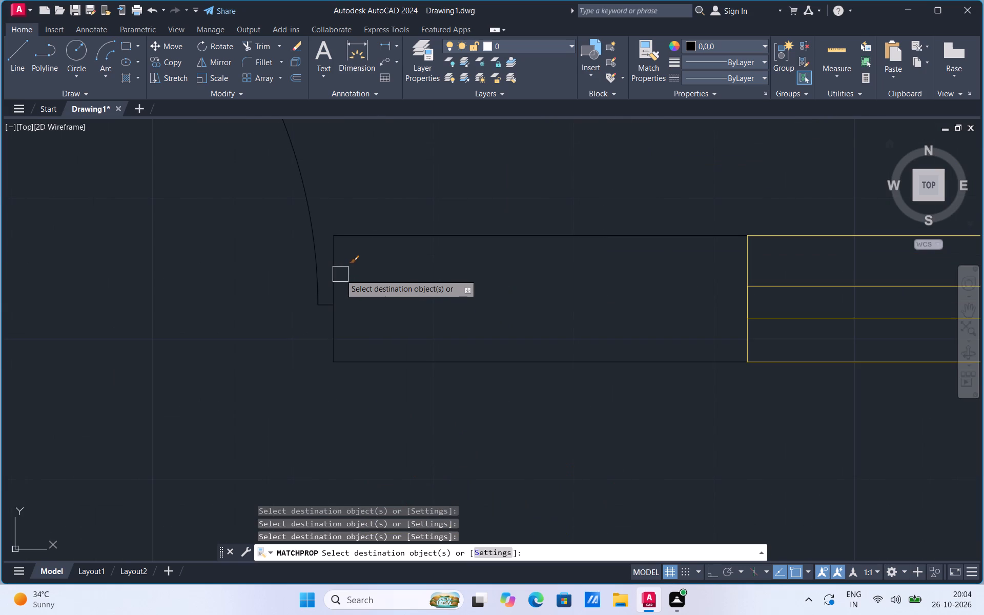
Match the black properties onto the ENTRY 14'3"X8'2" label and the entry's front wall line.
{"action": "scroll", "coordinate": [391, 257], "scroll_direction": "down", "scroll_amount": 5}
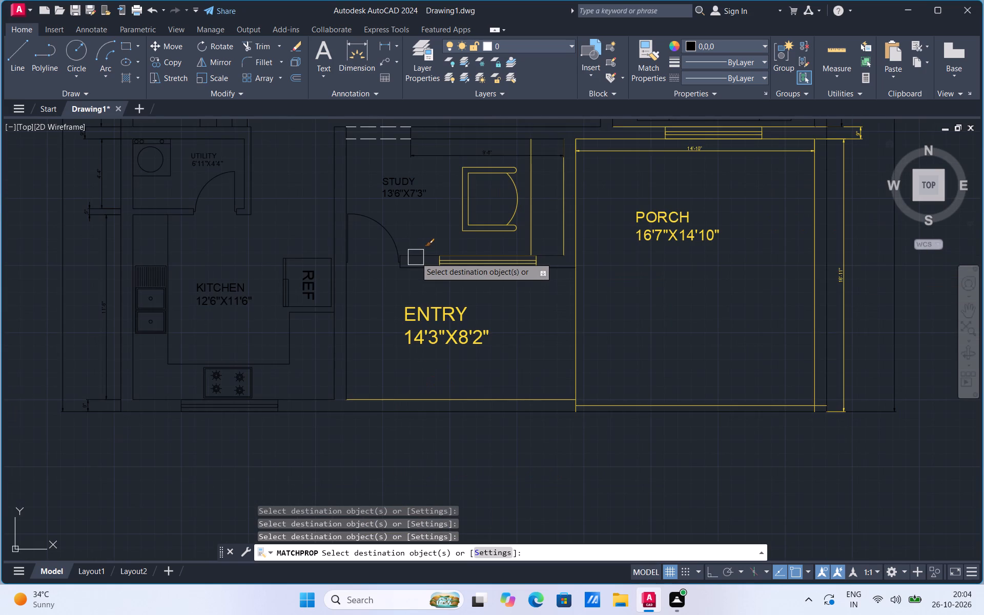
{"action": "scroll", "coordinate": [424, 249], "scroll_direction": "down", "scroll_amount": 1}
{"action": "scroll", "coordinate": [424, 249], "scroll_direction": "up", "scroll_amount": 1}
{"action": "left_click", "coordinate": [433, 313]}
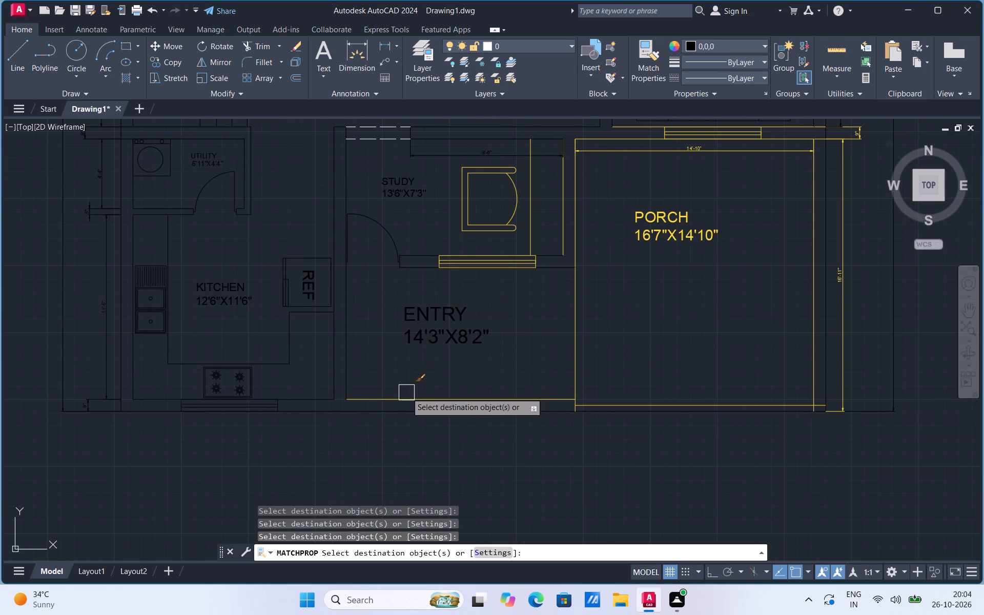
{"action": "left_click", "coordinate": [405, 395]}
Match the black properties onto the line between entry and porch, the porch's front line and the short line at their corner.
{"action": "left_click", "coordinate": [567, 307]}
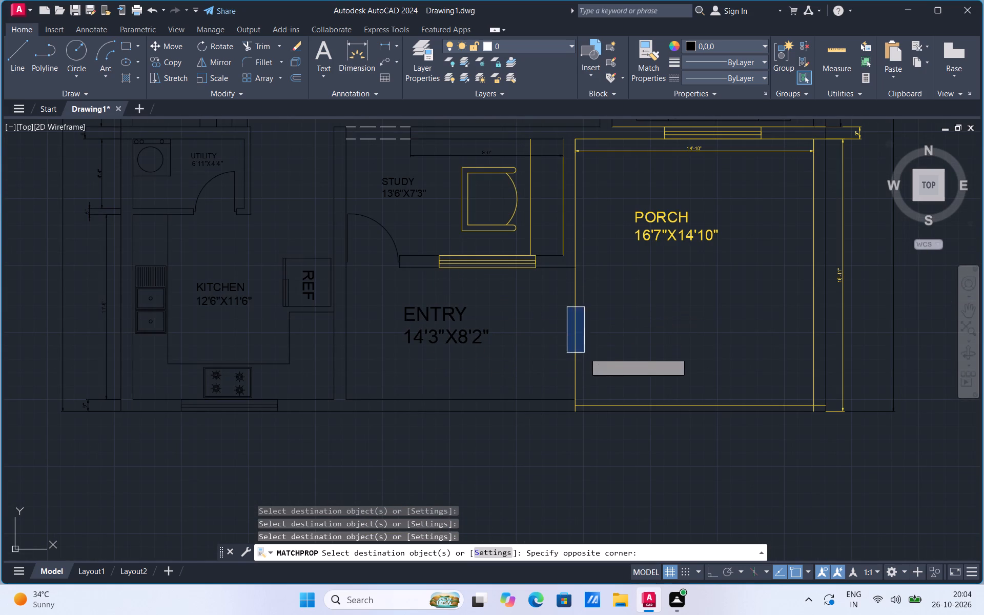
{"action": "left_click", "coordinate": [584, 353]}
{"action": "left_click", "coordinate": [579, 360]}
{"action": "left_click", "coordinate": [596, 403]}
{"action": "scroll", "coordinate": [596, 403], "scroll_direction": "down", "scroll_amount": 1}
{"action": "scroll", "coordinate": [596, 403], "scroll_direction": "up", "scroll_amount": 2}
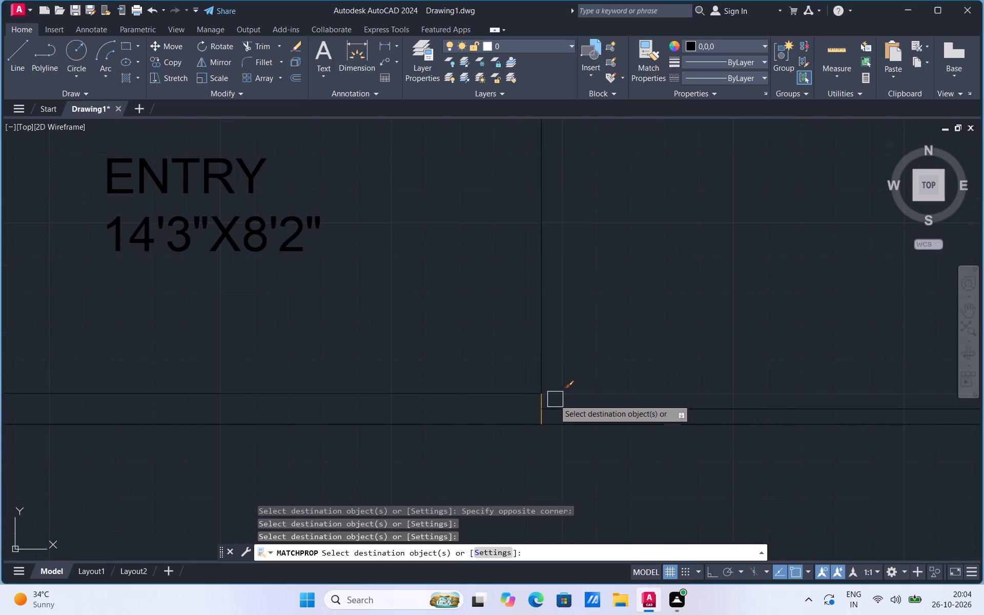
{"action": "scroll", "coordinate": [550, 400], "scroll_direction": "up", "scroll_amount": 3}
{"action": "left_click", "coordinate": [508, 407]}
Match the black properties onto the window, wall lines and 9" dimension of the wall between the 15'8"X12'7" Bedroom and porch.
{"action": "scroll", "coordinate": [465, 435], "scroll_direction": "down", "scroll_amount": 5}
{"action": "scroll", "coordinate": [486, 426], "scroll_direction": "up", "scroll_amount": 2}
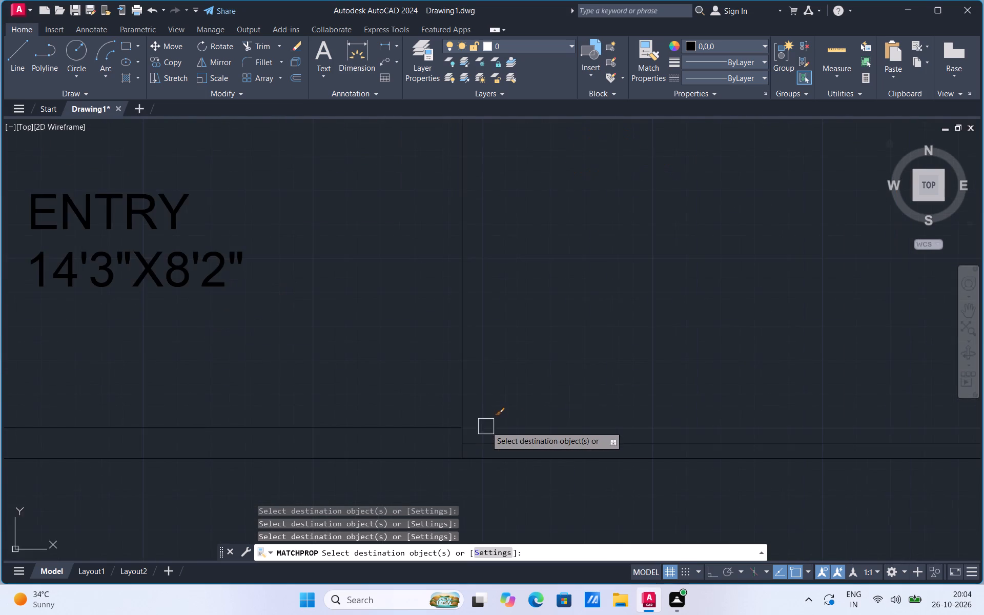
{"action": "scroll", "coordinate": [491, 400], "scroll_direction": "up", "scroll_amount": 6}
{"action": "scroll", "coordinate": [491, 393], "scroll_direction": "down", "scroll_amount": 12}
{"action": "scroll", "coordinate": [512, 362], "scroll_direction": "up", "scroll_amount": 4}
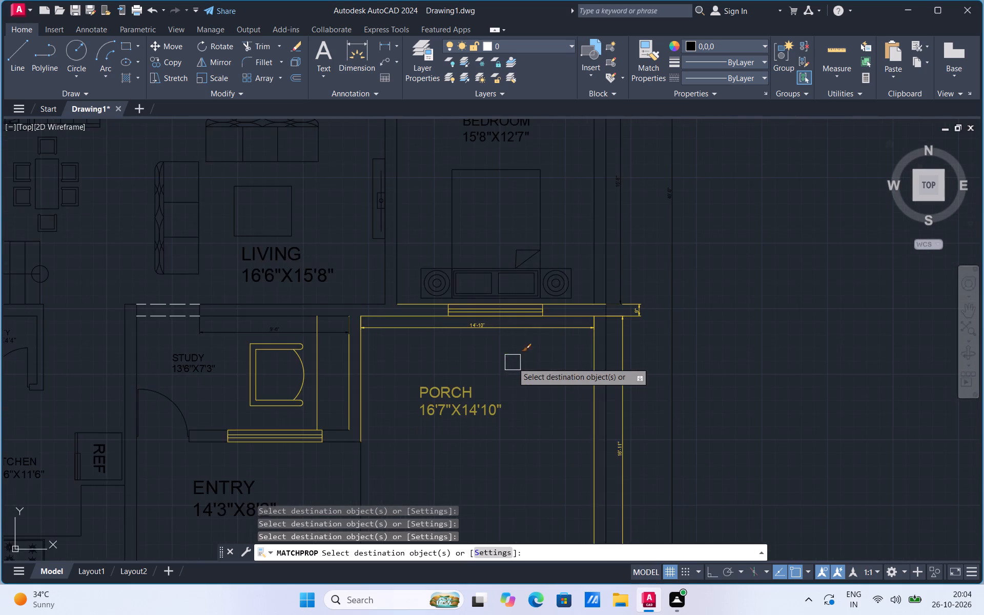
{"action": "scroll", "coordinate": [508, 339], "scroll_direction": "up", "scroll_amount": 2}
{"action": "left_click", "coordinate": [509, 266]}
{"action": "left_click", "coordinate": [619, 254]}
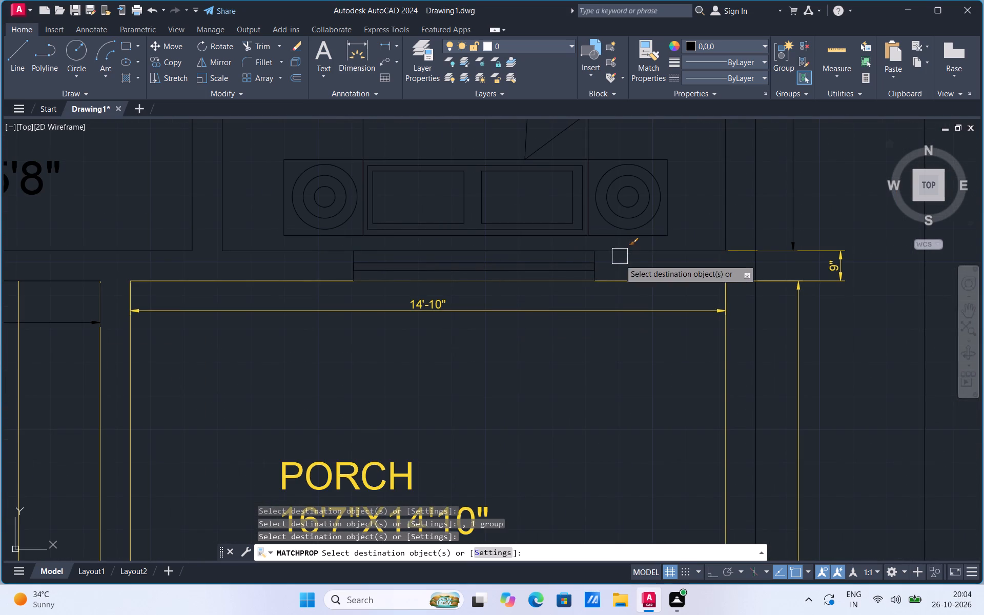
{"action": "left_click", "coordinate": [619, 278]}
{"action": "left_click", "coordinate": [735, 254]}
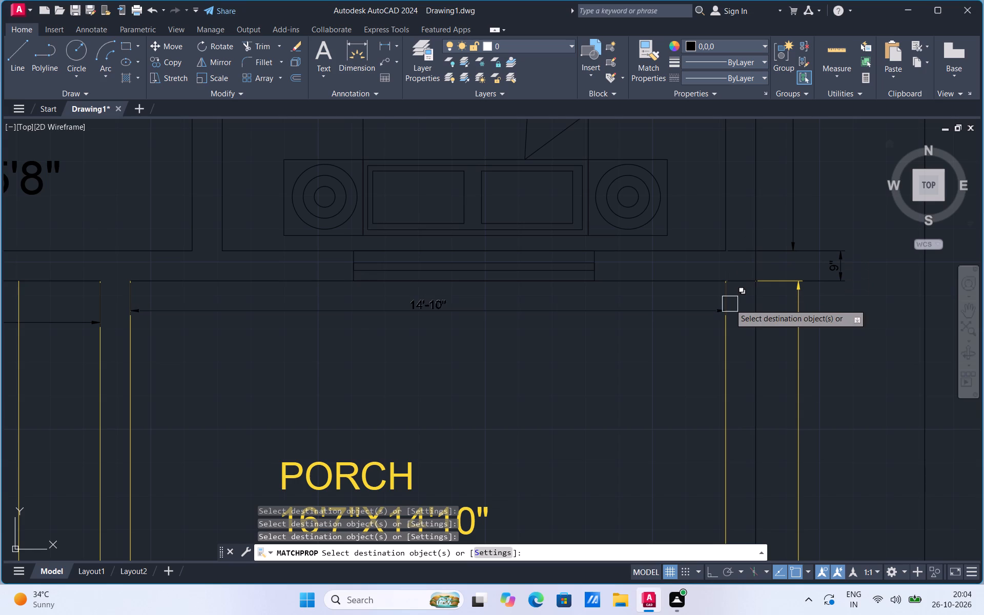
Match the black properties onto the porch's width and depth dimensions, outer side wall line and PORCH 16'7"X14'10" label.
{"action": "left_click", "coordinate": [730, 304]}
{"action": "left_click", "coordinate": [795, 299]}
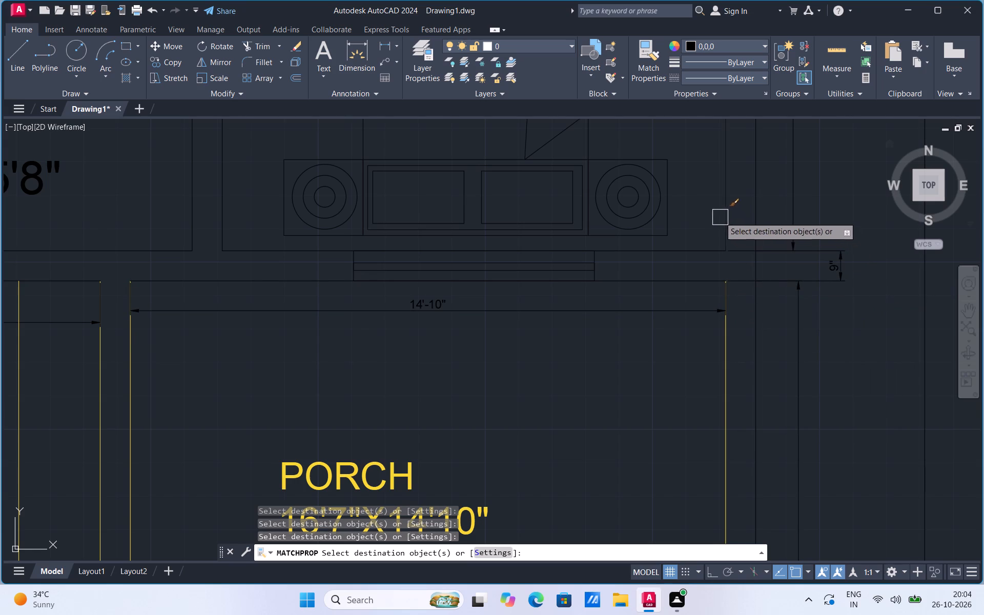
{"action": "scroll", "coordinate": [717, 214], "scroll_direction": "down", "scroll_amount": 1}
{"action": "left_click", "coordinate": [716, 334]}
{"action": "left_click", "coordinate": [518, 398]}
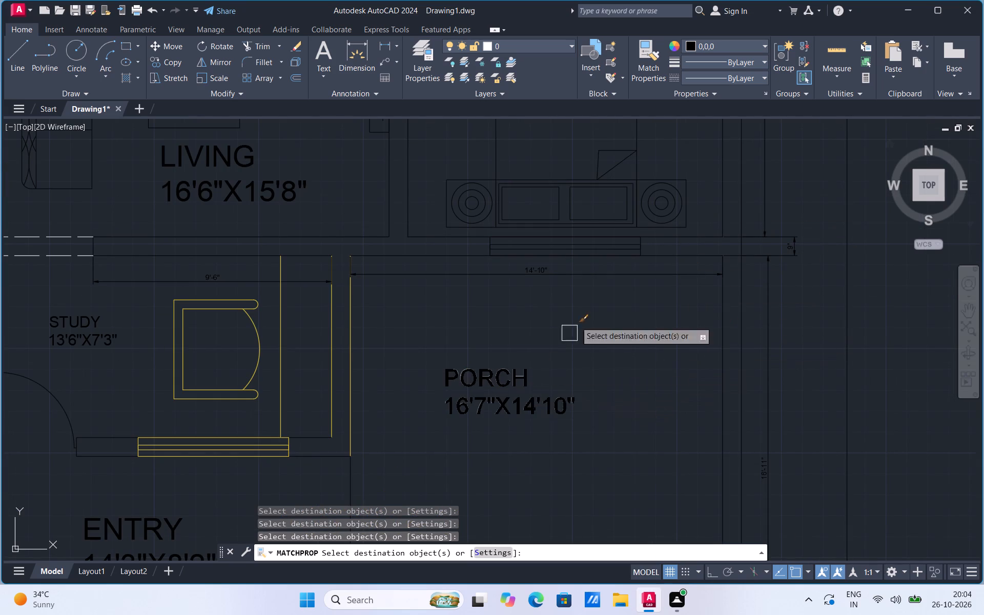
Match the black properties onto the study's window and every part of its chair, including the rounded armrest ends.
{"action": "scroll", "coordinate": [598, 271], "scroll_direction": "down", "scroll_amount": 3}
{"action": "scroll", "coordinate": [510, 282], "scroll_direction": "up", "scroll_amount": 4}
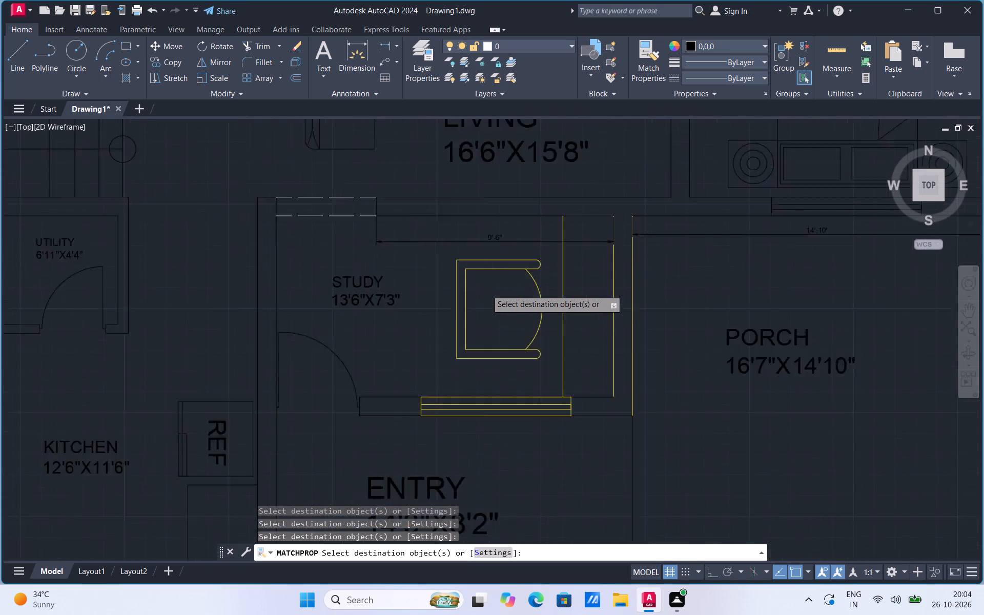
{"action": "left_click", "coordinate": [475, 486]}
{"action": "left_click", "coordinate": [569, 338]}
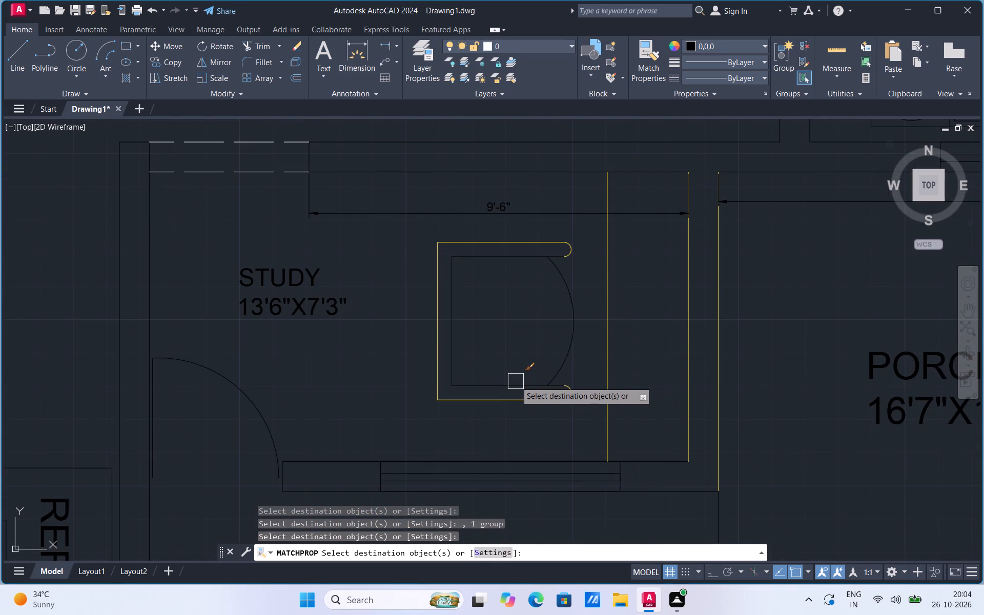
{"action": "left_click", "coordinate": [516, 381]}
{"action": "left_click", "coordinate": [482, 407]}
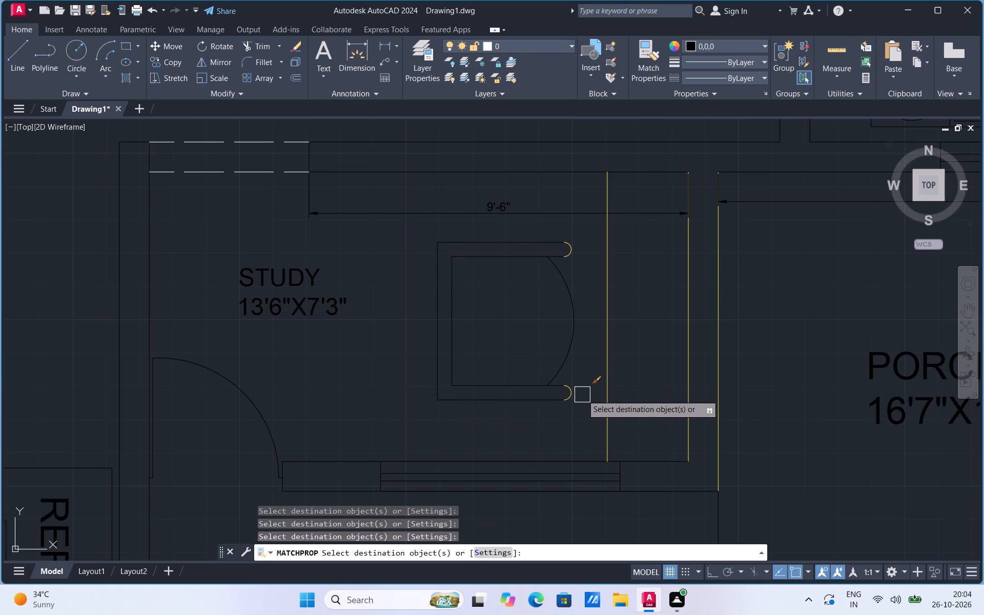
{"action": "left_click", "coordinate": [577, 392]}
{"action": "left_click", "coordinate": [575, 241]}
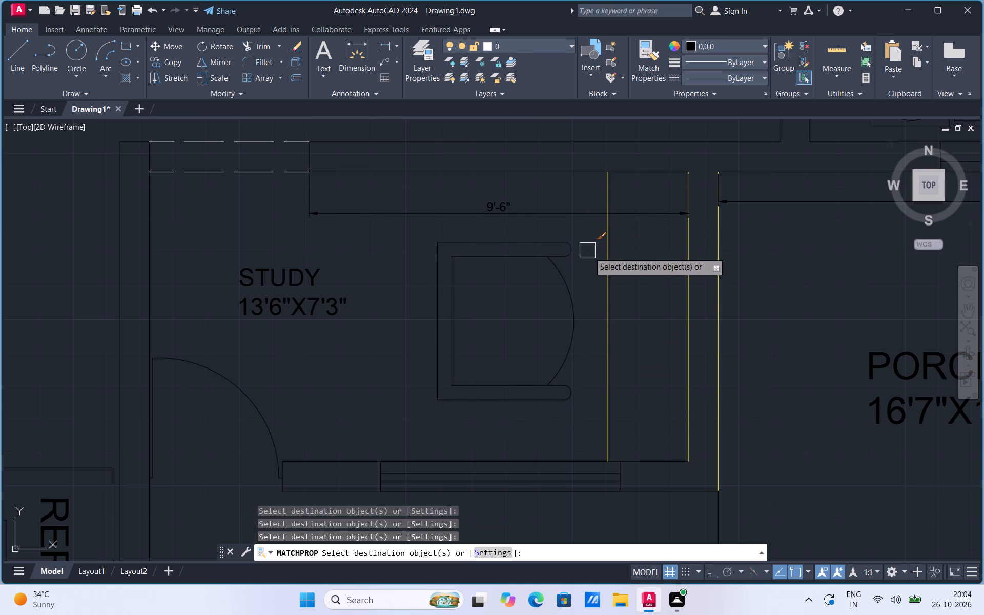
Match the black properties onto the study's desk edge and both lines of the wall between study and porch.
{"action": "left_click", "coordinate": [602, 272]}
{"action": "left_click", "coordinate": [687, 306]}
{"action": "left_click", "coordinate": [719, 330]}
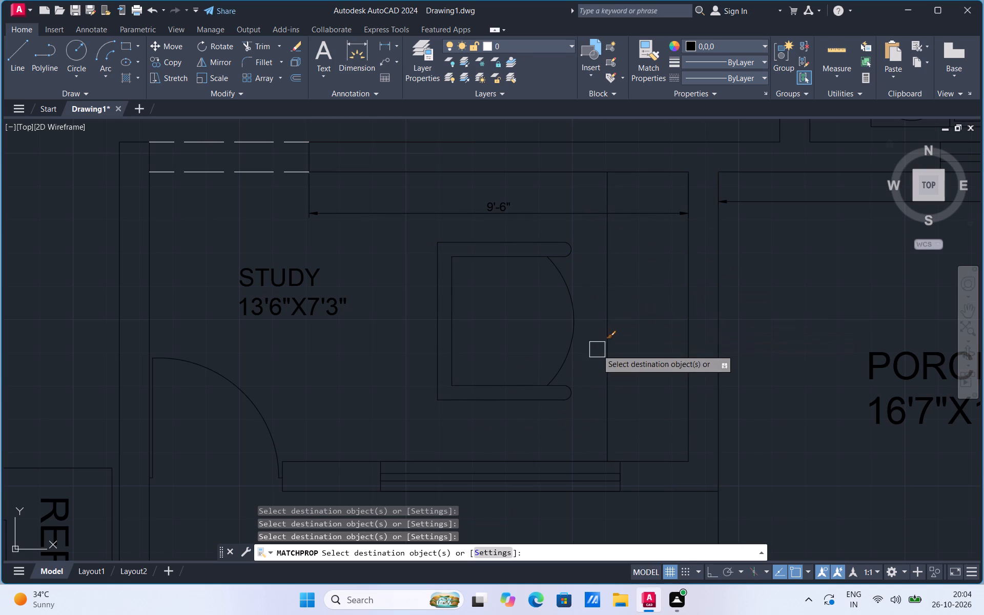
Trim away the solid line between entry and porch, from the study wall down to the front wall.
{"action": "scroll", "coordinate": [596, 351], "scroll_direction": "down", "scroll_amount": 4}
{"action": "scroll", "coordinate": [619, 394], "scroll_direction": "up", "scroll_amount": 2}
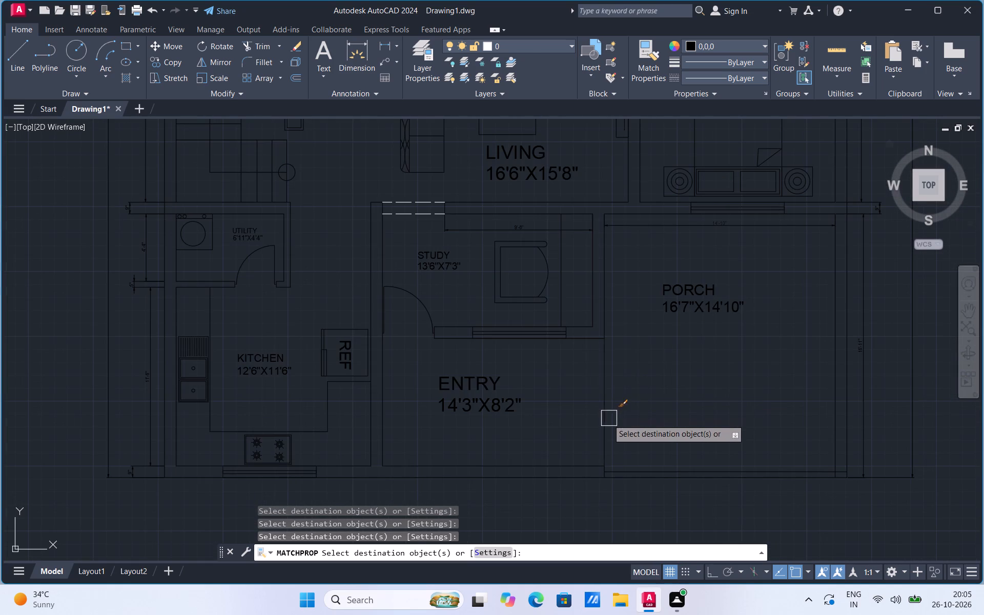
{"action": "left_click", "coordinate": [266, 47]}
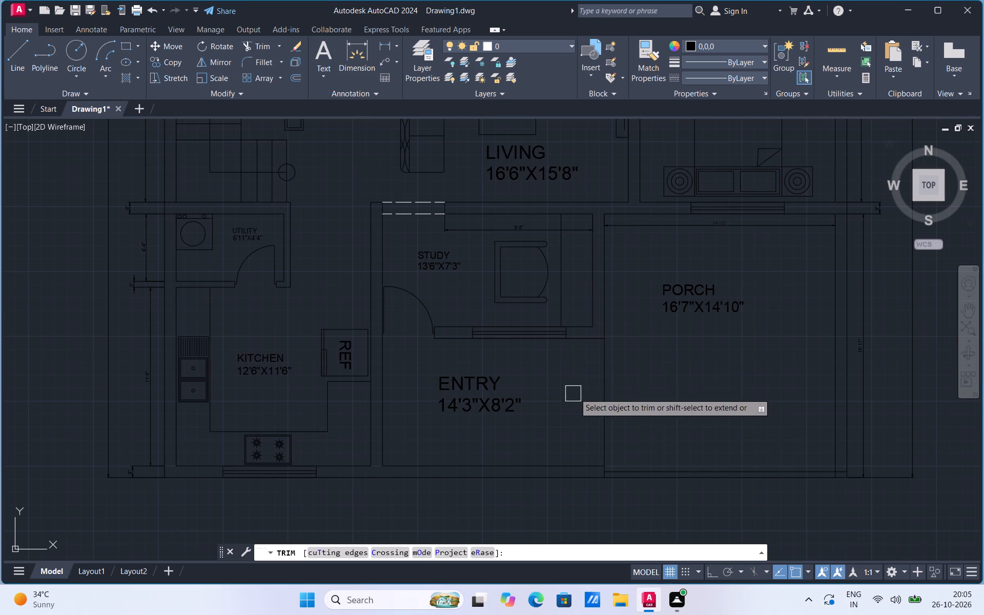
{"action": "left_click", "coordinate": [602, 389]}
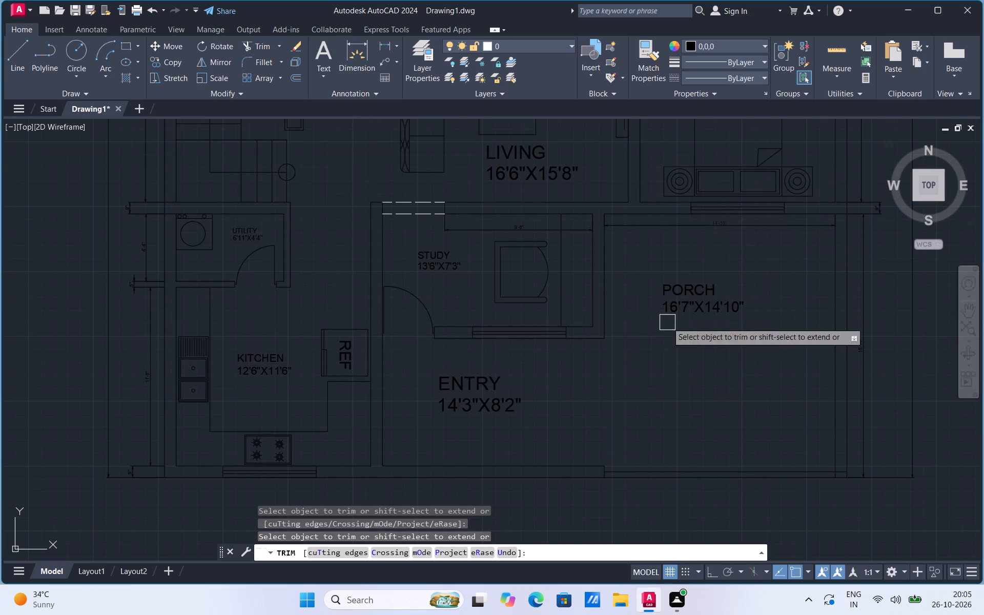
Set the linetype to ACAD_ISO02W100 and draw a dashed line between entry and porch from the study wall corner to the front wall.
{"action": "left_click", "coordinate": [766, 78]}
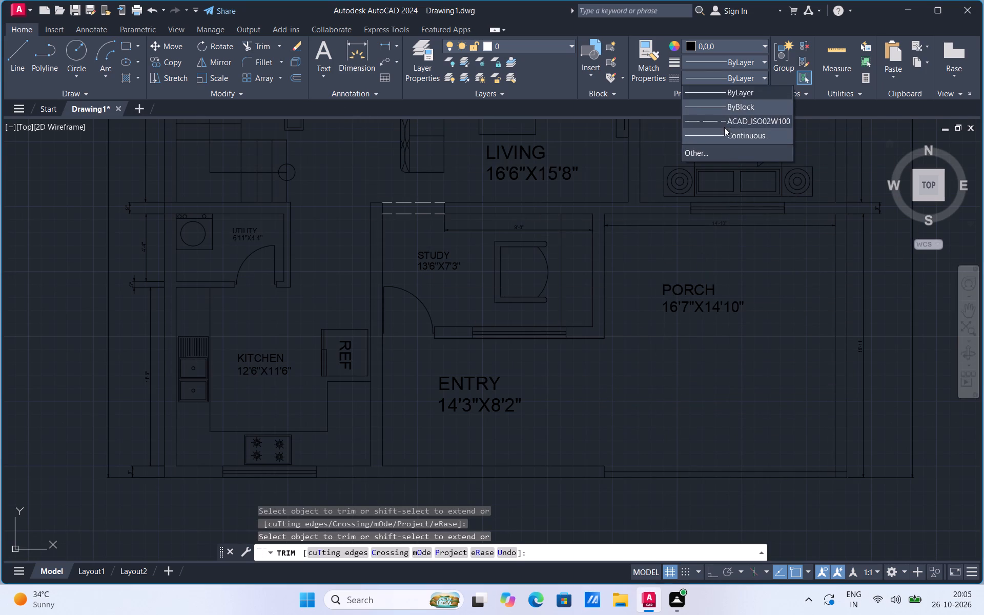
{"action": "left_click", "coordinate": [724, 121]}
{"action": "left_click_drag", "start_coordinate": [18, 71], "coordinate": [19, 76]}
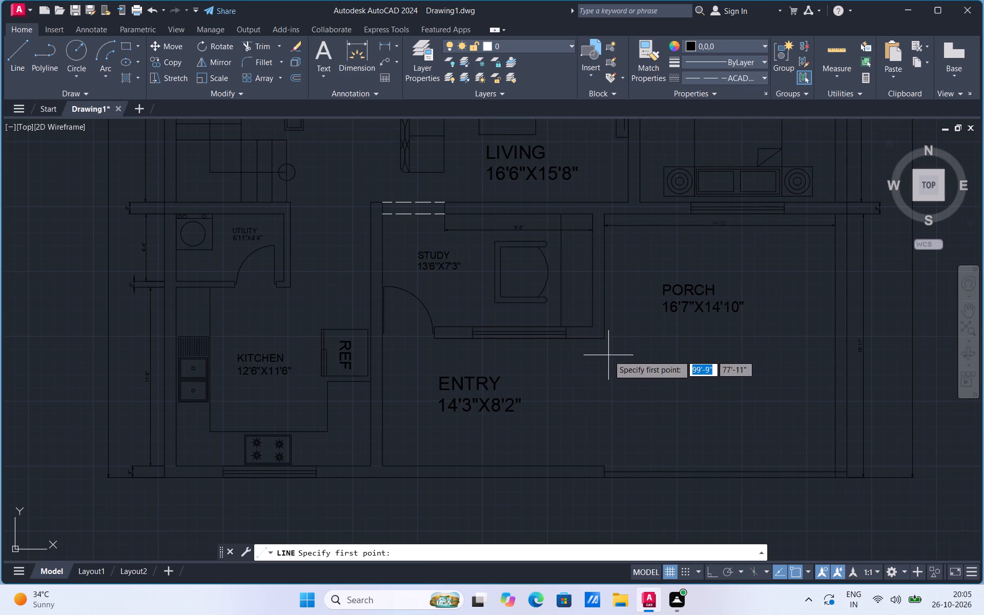
{"action": "left_click", "coordinate": [603, 336]}
{"action": "left_click", "coordinate": [605, 468]}
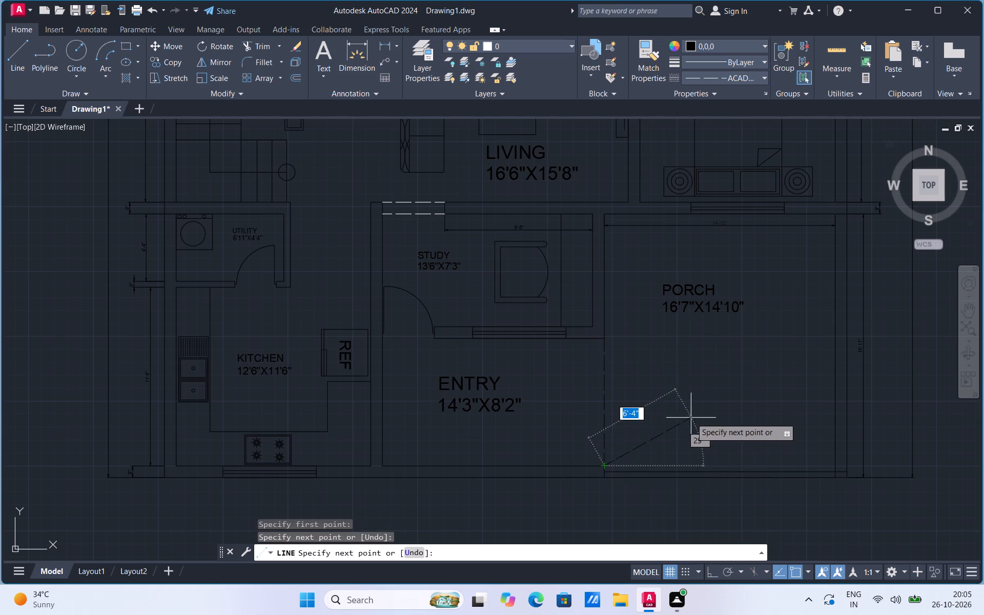
Set the colour to white (255,255,255) and draw a short sample line in the entry beside the dashed line.
{"action": "left_click", "coordinate": [18, 68]}
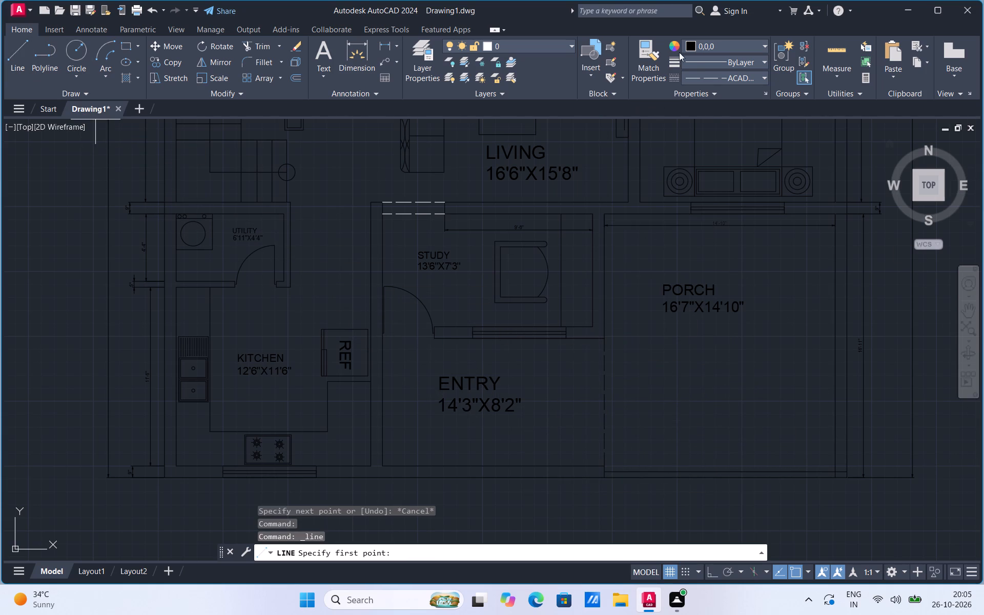
{"action": "left_click", "coordinate": [691, 46]}
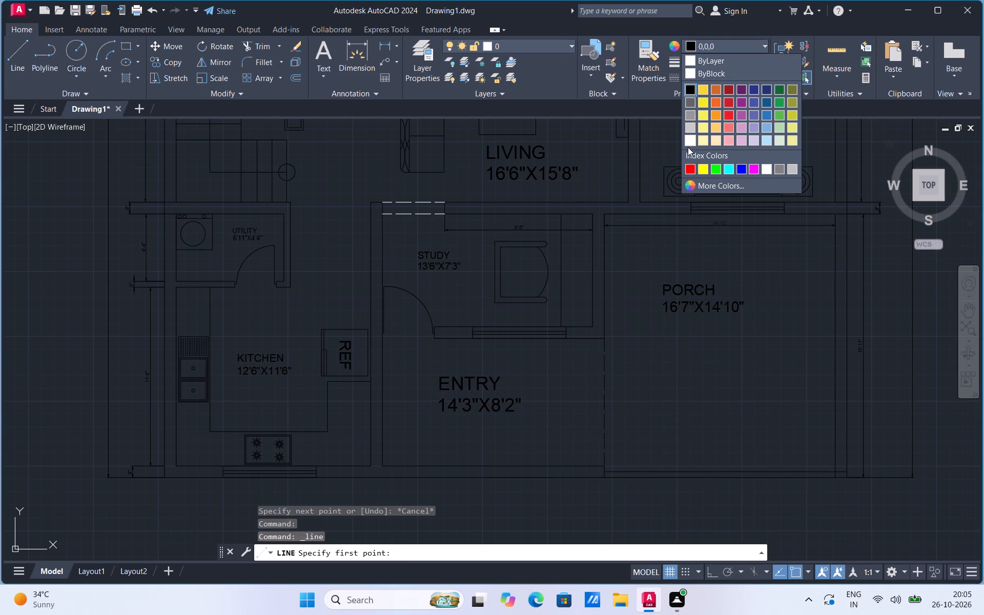
{"action": "left_click", "coordinate": [688, 142]}
{"action": "left_click", "coordinate": [9, 66]}
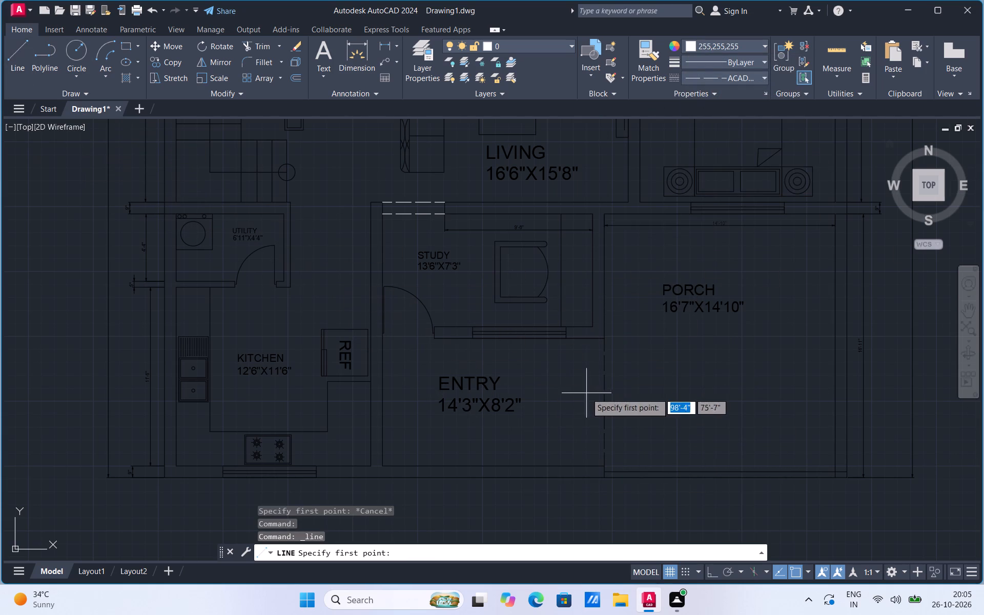
{"action": "left_click", "coordinate": [566, 405]}
{"action": "left_click", "coordinate": [571, 367]}
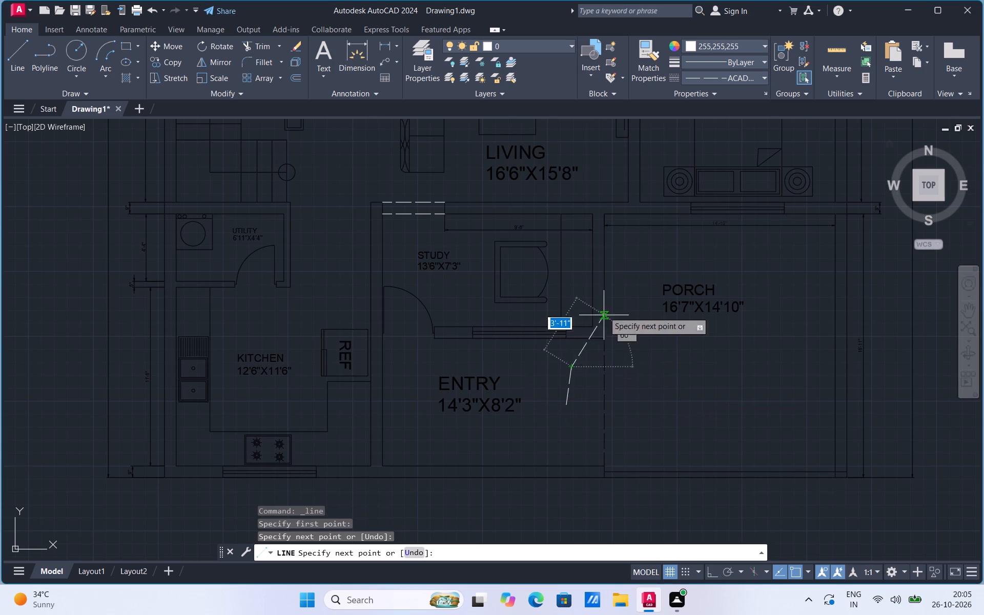
Match the white sample line's properties onto the dashed line between entry and porch.
{"action": "left_click", "coordinate": [652, 68]}
{"action": "left_click", "coordinate": [575, 389]}
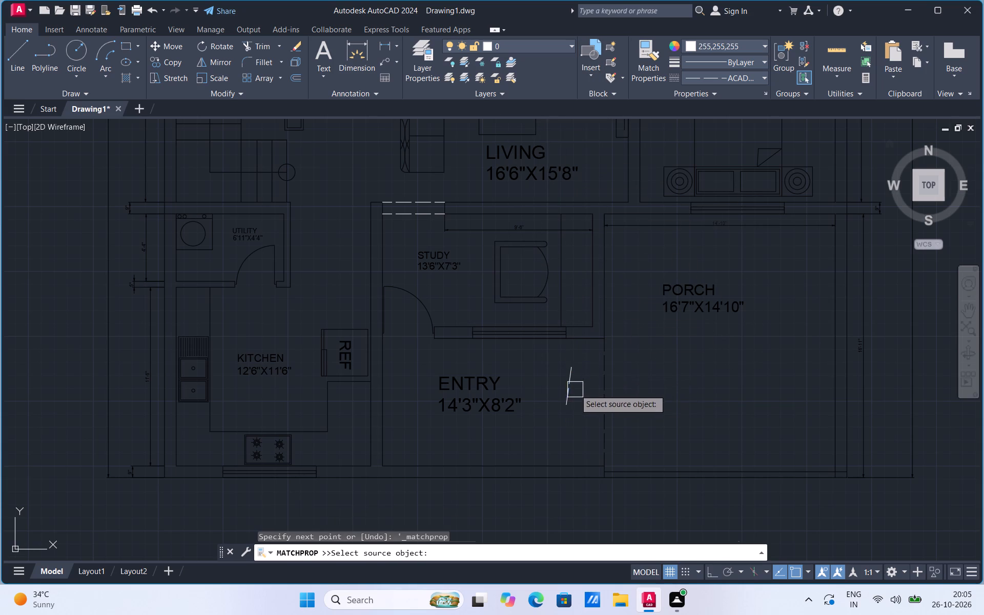
{"action": "left_click", "coordinate": [612, 398]}
{"action": "key", "text": "Escape"}
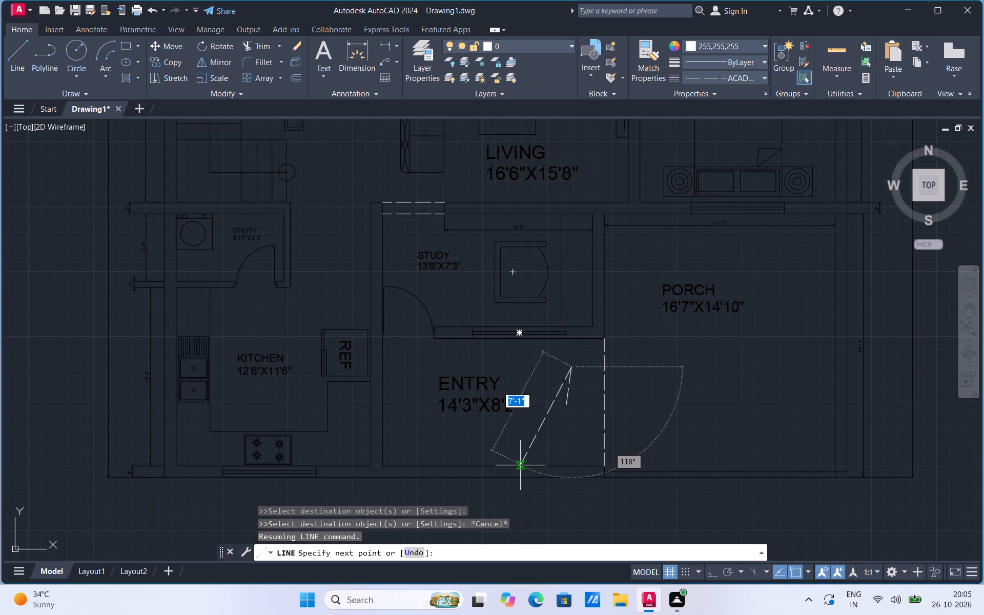
{"action": "key", "text": "Escape"}
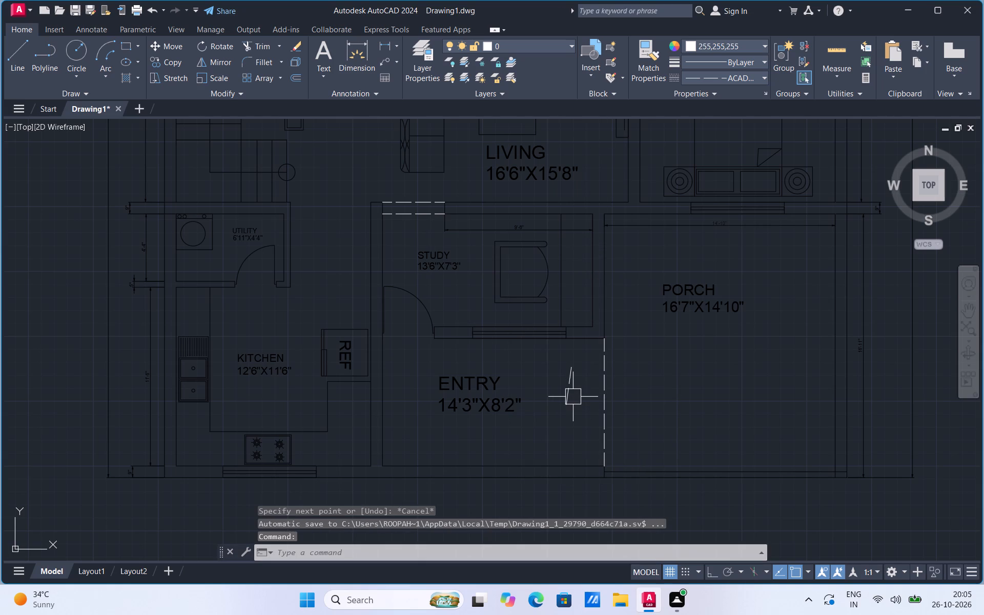
Delete the short white sample line in the entry.
{"action": "left_click", "coordinate": [573, 397]}
{"action": "key", "text": "Delete"}
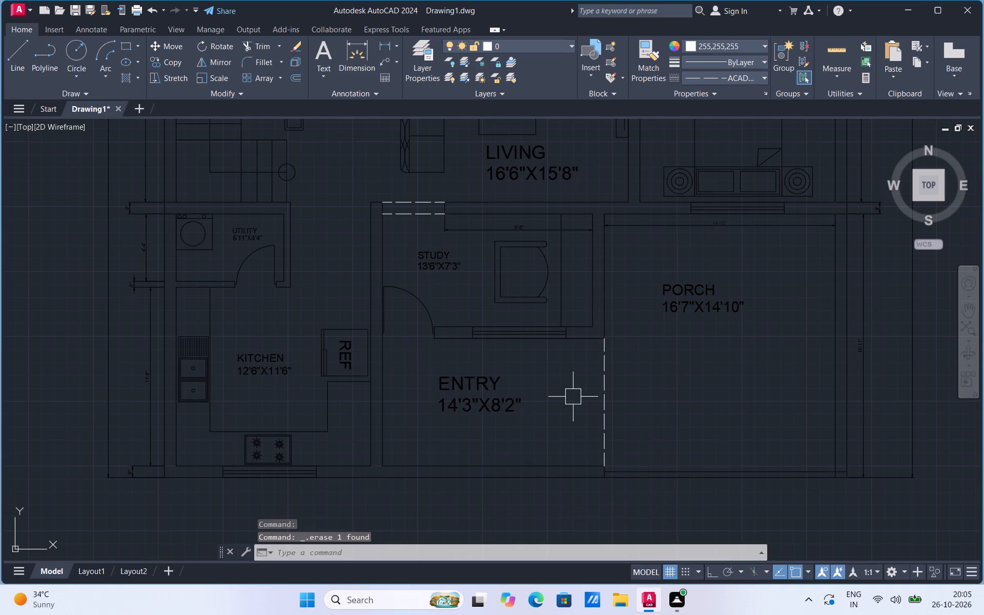
Delete the short stray line outside the floor plan, west of the bedrooms.
{"action": "scroll", "coordinate": [564, 374], "scroll_direction": "down", "scroll_amount": 2}
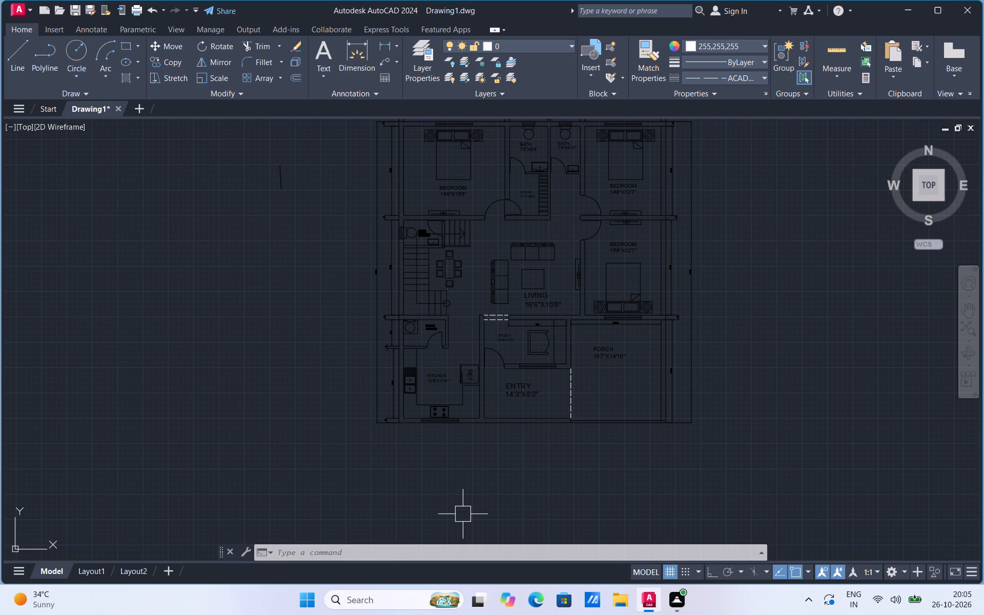
{"action": "scroll", "coordinate": [453, 534], "scroll_direction": "down", "scroll_amount": 2}
{"action": "scroll", "coordinate": [497, 257], "scroll_direction": "up", "scroll_amount": 3}
{"action": "scroll", "coordinate": [537, 259], "scroll_direction": "down", "scroll_amount": 2}
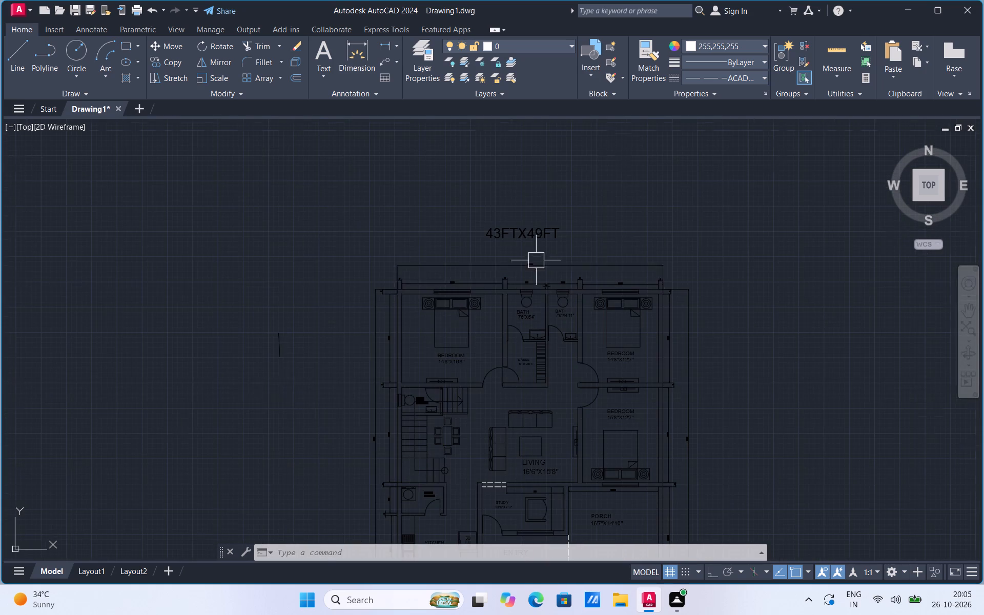
{"action": "left_click", "coordinate": [282, 362]}
{"action": "key", "text": "Delete"}
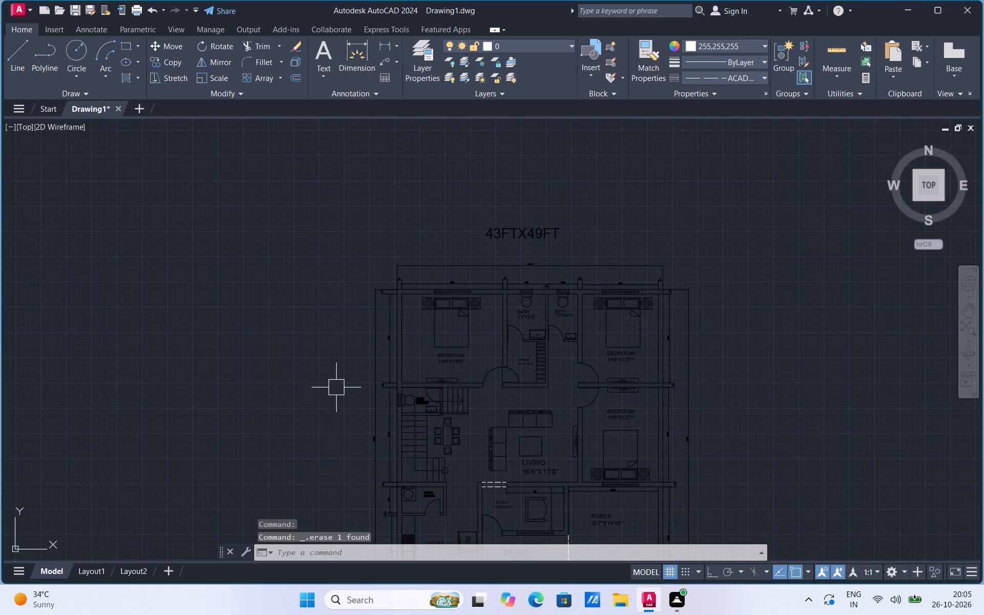
Draw two connected sample lines west of the plan in dark red (153,27,30), switching the linetype to ByLayer for the second.
{"action": "left_click", "coordinate": [684, 48]}
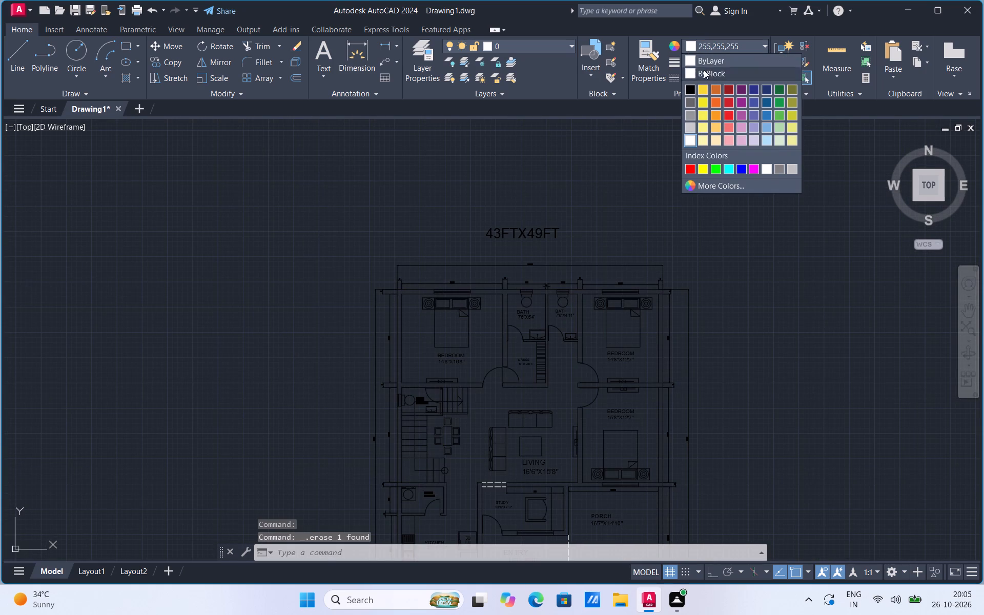
{"action": "left_click", "coordinate": [731, 90]}
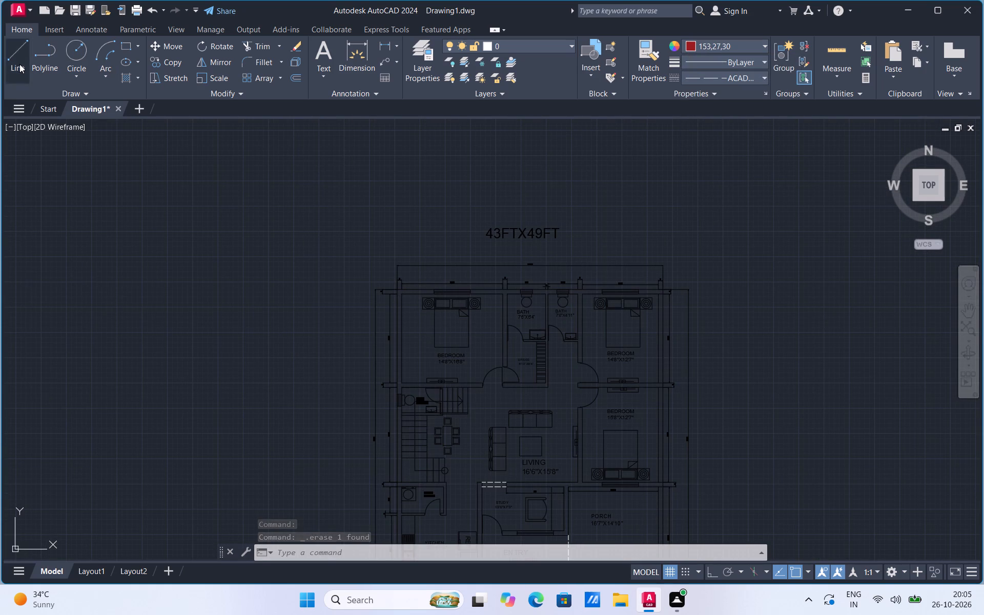
{"action": "left_click", "coordinate": [19, 65]}
{"action": "left_click_drag", "start_coordinate": [277, 298], "coordinate": [277, 287]}
{"action": "left_click", "coordinate": [279, 218]}
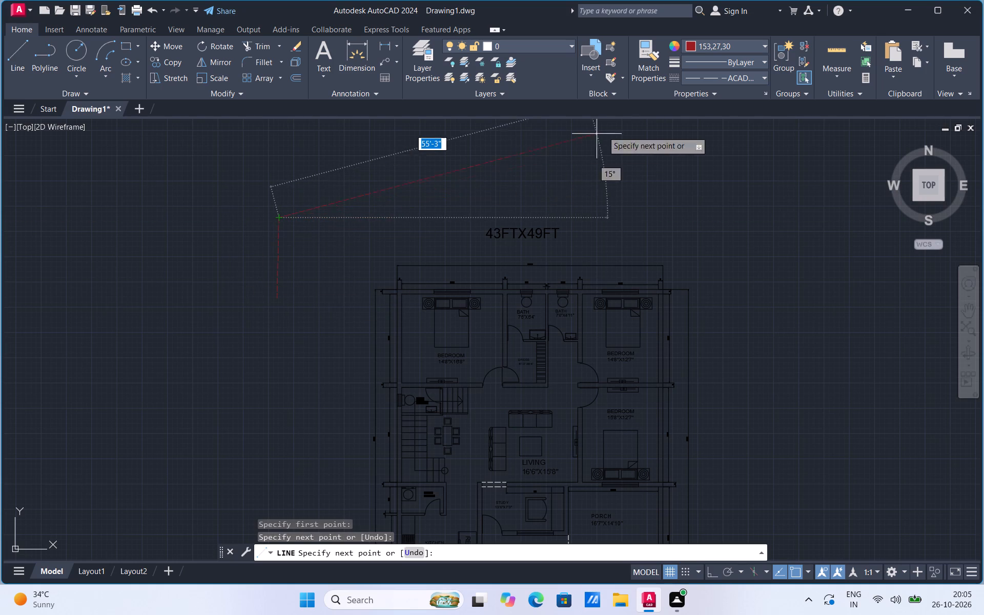
{"action": "left_click", "coordinate": [687, 79]}
{"action": "left_click", "coordinate": [719, 95]}
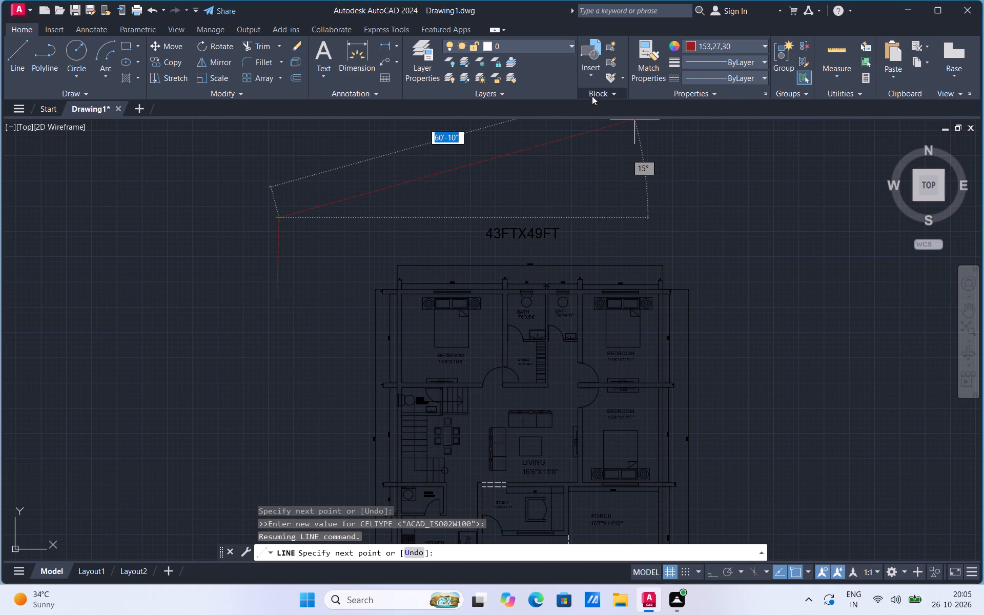
{"action": "left_click", "coordinate": [163, 221]}
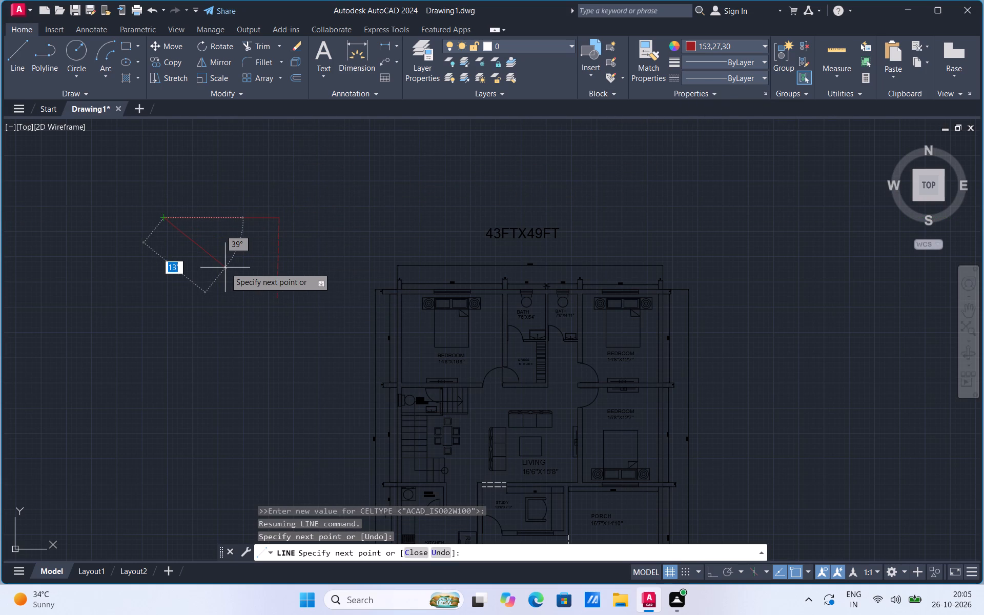
{"action": "key", "text": "Escape"}
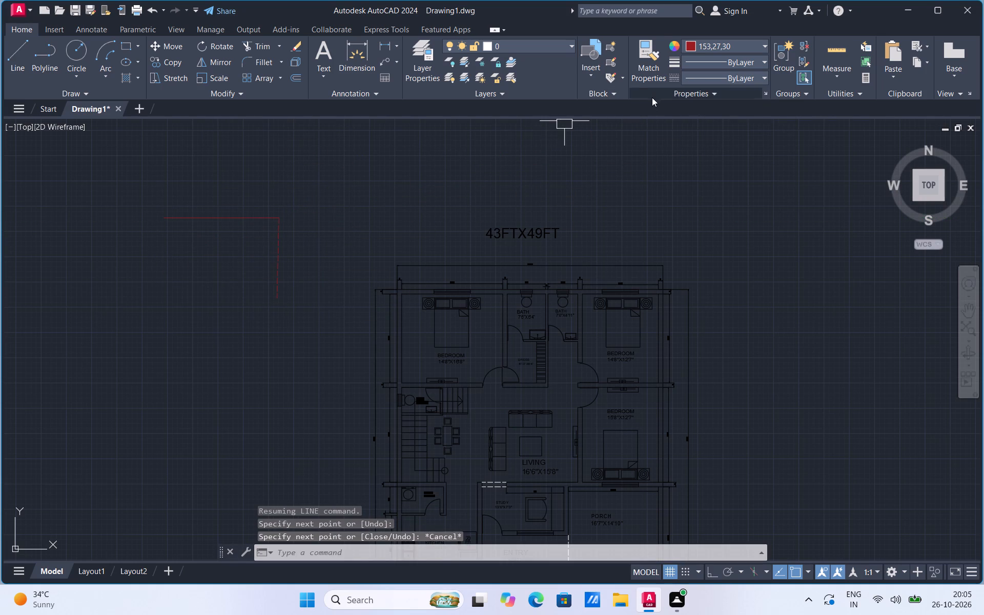
Match the dark red ByLayer sample line's properties onto the 43FTX49FT title.
{"action": "left_click", "coordinate": [652, 75]}
{"action": "left_click", "coordinate": [262, 214]}
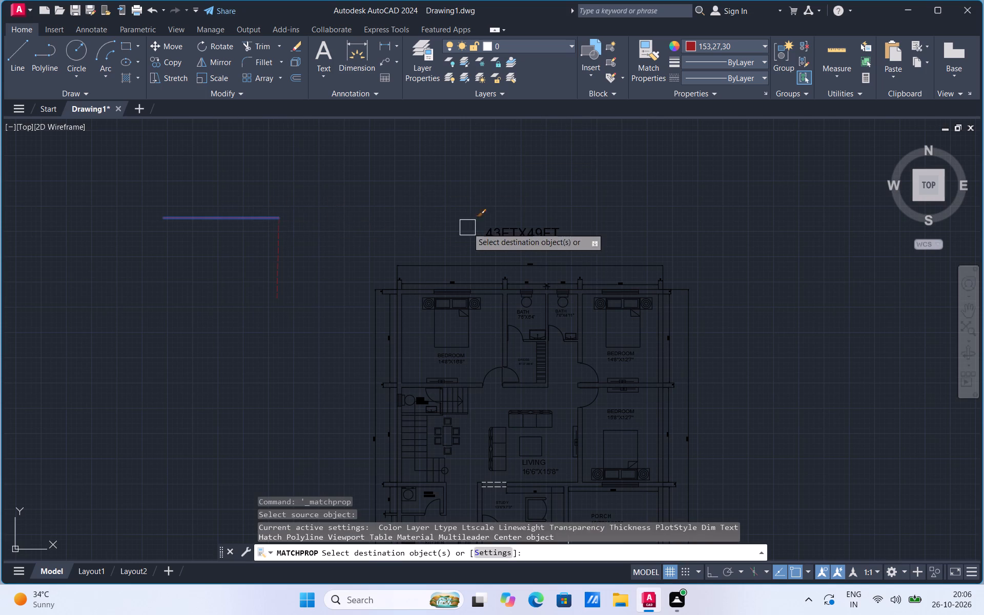
{"action": "left_click", "coordinate": [485, 232]}
{"action": "key", "text": "Escape"}
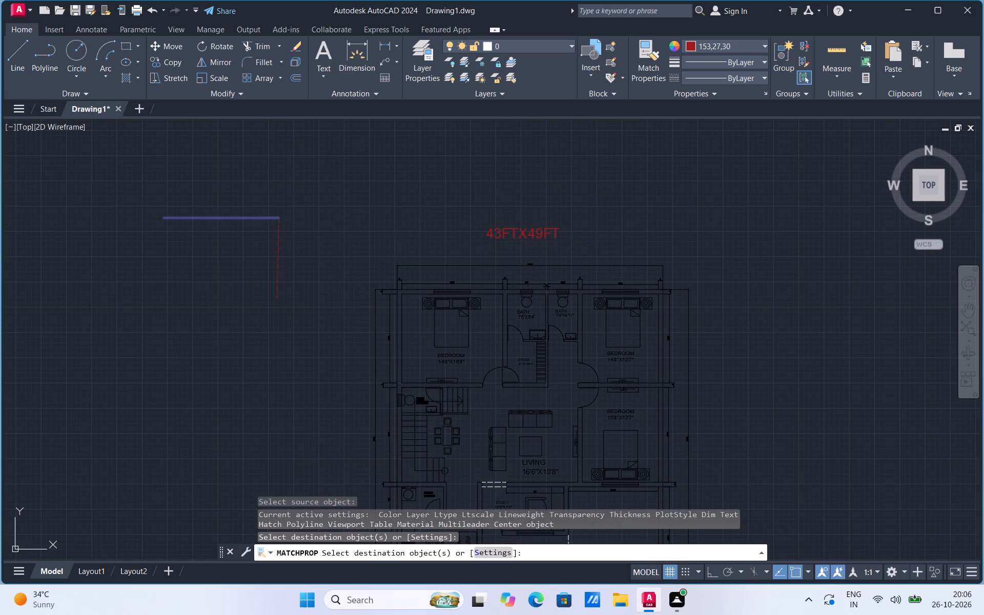
Delete the two dark red sample lines beside the plan.
{"action": "left_click", "coordinate": [274, 240]}
{"action": "left_click", "coordinate": [245, 219]}
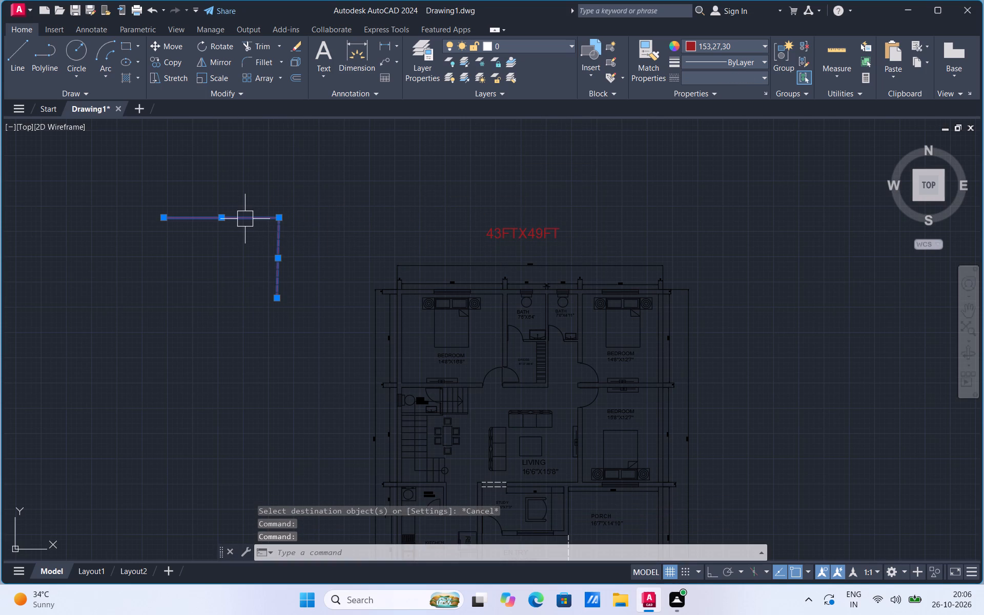
{"action": "key", "text": "Delete"}
Inspect the title, the entry and porch area, and the overall floor plan.
{"action": "scroll", "coordinate": [573, 239], "scroll_direction": "up", "scroll_amount": 1}
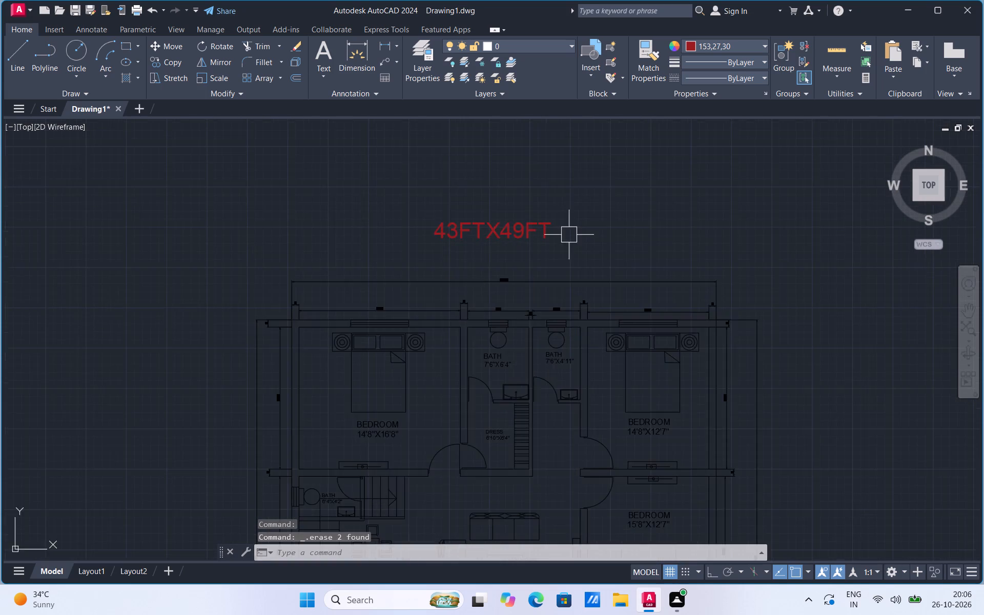
{"action": "scroll", "coordinate": [563, 233], "scroll_direction": "down", "scroll_amount": 3}
{"action": "scroll", "coordinate": [527, 283], "scroll_direction": "up", "scroll_amount": 3}
{"action": "scroll", "coordinate": [437, 333], "scroll_direction": "down", "scroll_amount": 2}
{"action": "scroll", "coordinate": [649, 297], "scroll_direction": "up", "scroll_amount": 1}
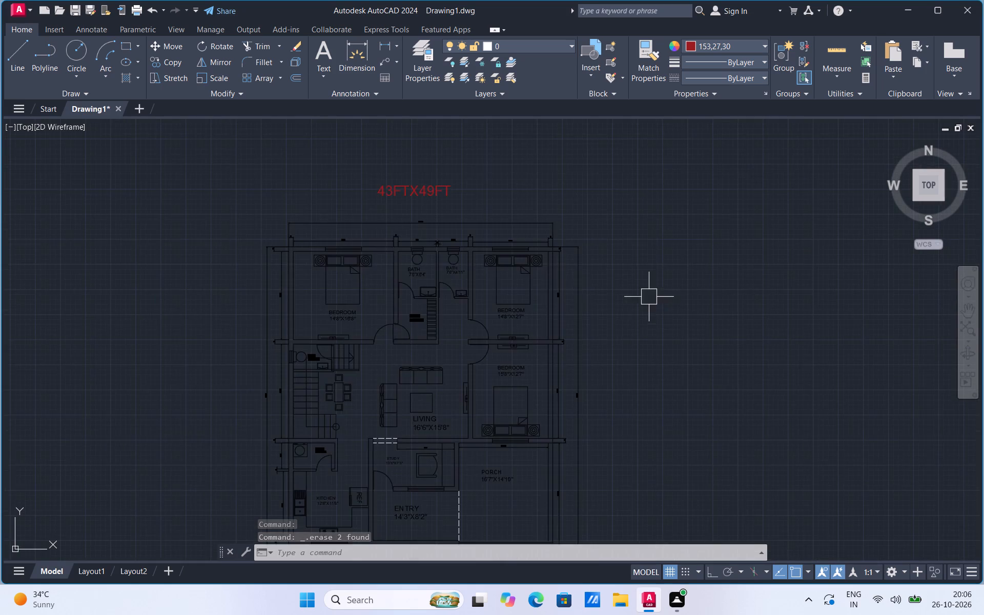
{"action": "scroll", "coordinate": [421, 300], "scroll_direction": "up", "scroll_amount": 2}
{"action": "scroll", "coordinate": [482, 261], "scroll_direction": "down", "scroll_amount": 3}
{"action": "scroll", "coordinate": [489, 386], "scroll_direction": "up", "scroll_amount": 3}
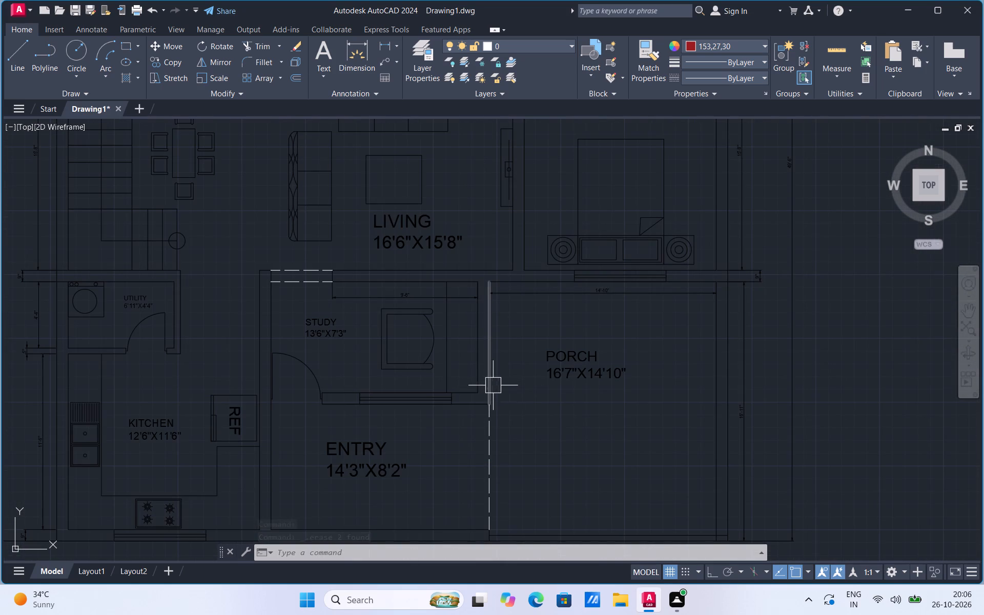
{"action": "scroll", "coordinate": [552, 429], "scroll_direction": "down", "scroll_amount": 1}
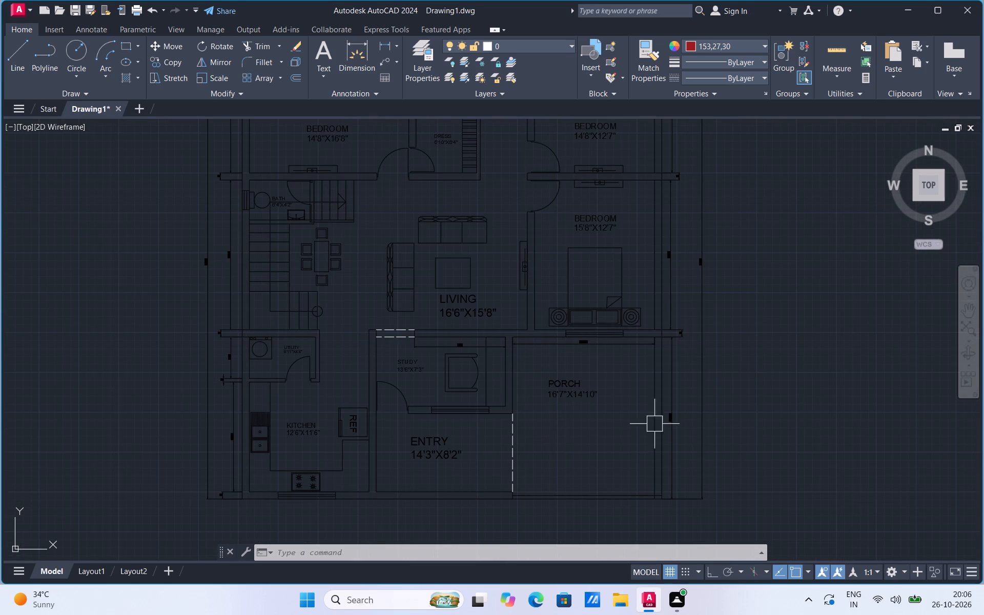
{"action": "scroll", "coordinate": [553, 465], "scroll_direction": "down", "scroll_amount": 1}
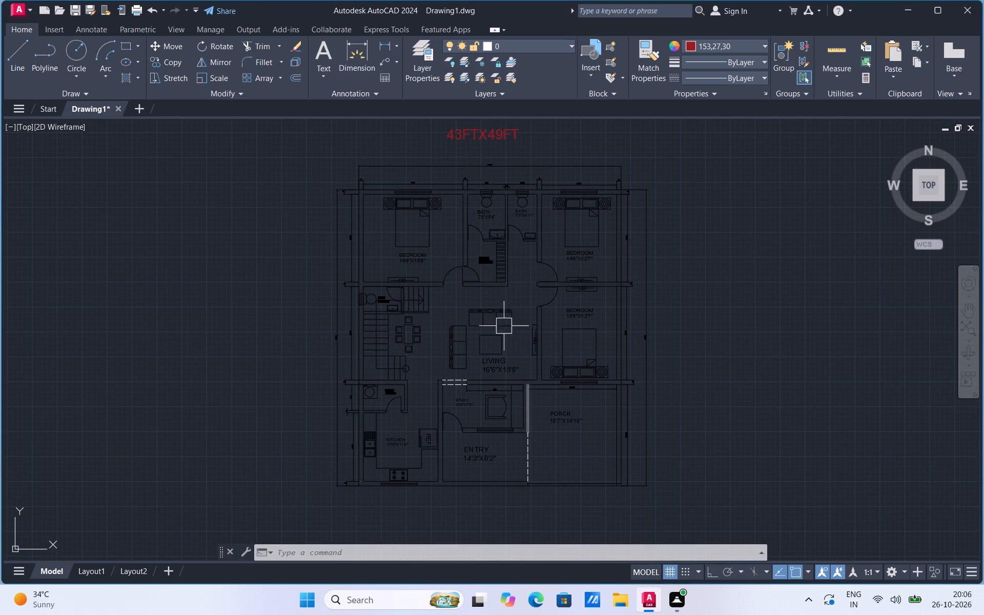
Set the colour to grey (99,100,102) and draw a vertical sample line west of the floor plan.
{"action": "left_click", "coordinate": [694, 46]}
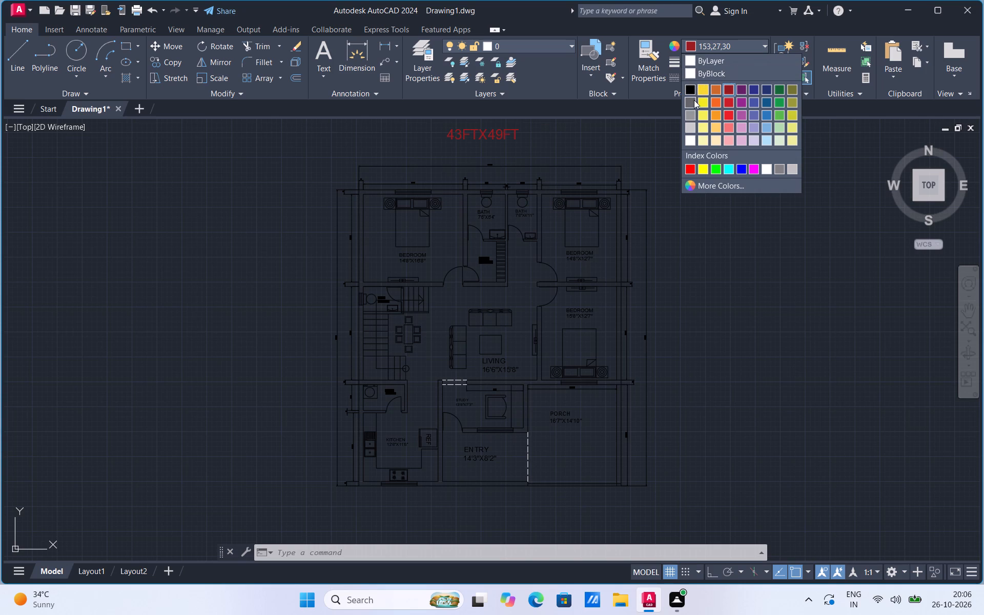
{"action": "left_click", "coordinate": [693, 100]}
{"action": "left_click", "coordinate": [15, 59]}
{"action": "left_click_drag", "start_coordinate": [224, 335], "coordinate": [224, 311]}
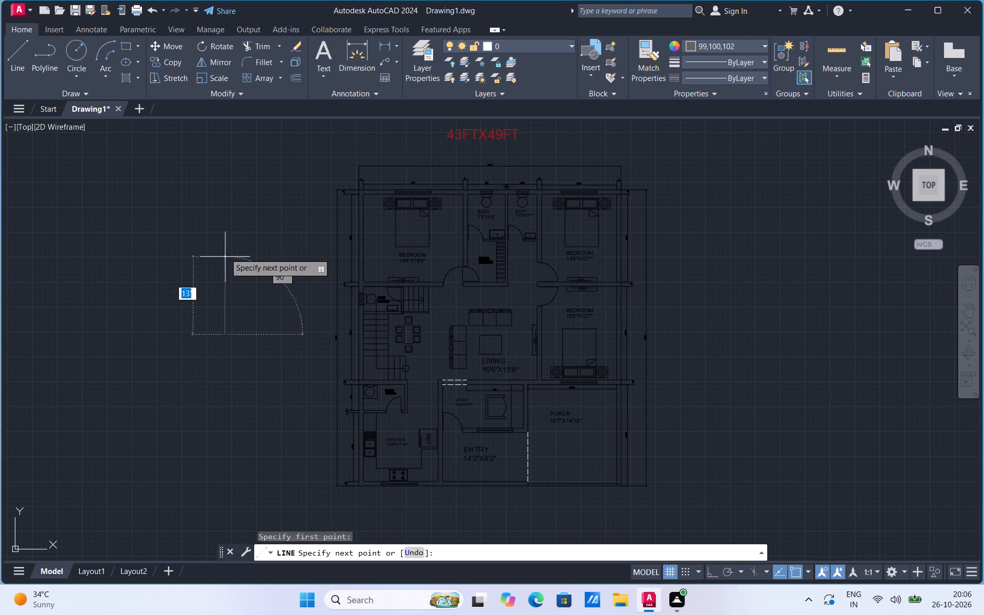
{"action": "left_click", "coordinate": [225, 242]}
Match the grey sample line's properties onto the 14'8"X16'8" bedroom's bed set and window and the windows of the two adjoining baths.
{"action": "left_click", "coordinate": [662, 73]}
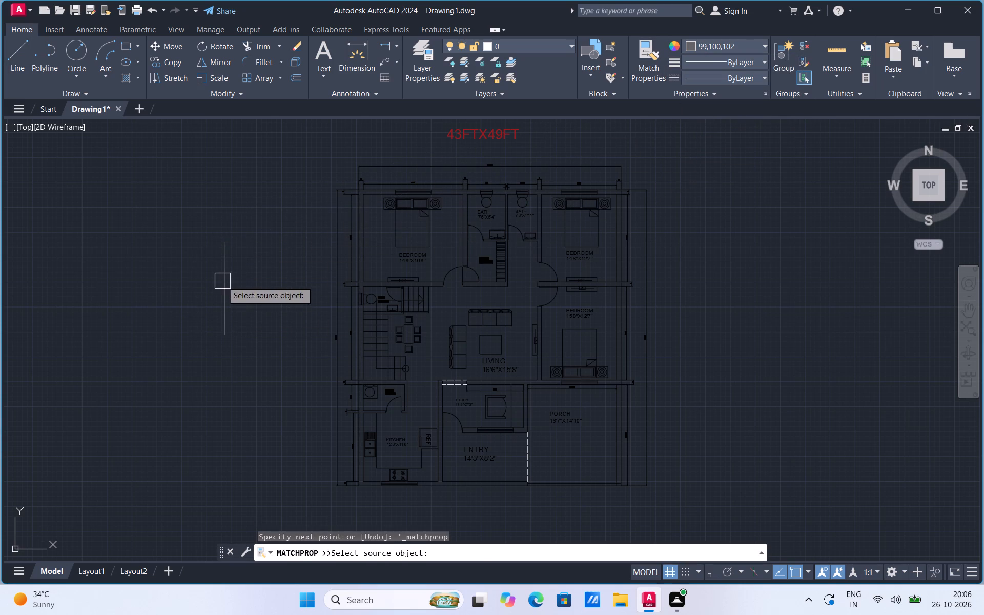
{"action": "left_click", "coordinate": [222, 281]}
{"action": "left_click", "coordinate": [427, 235]}
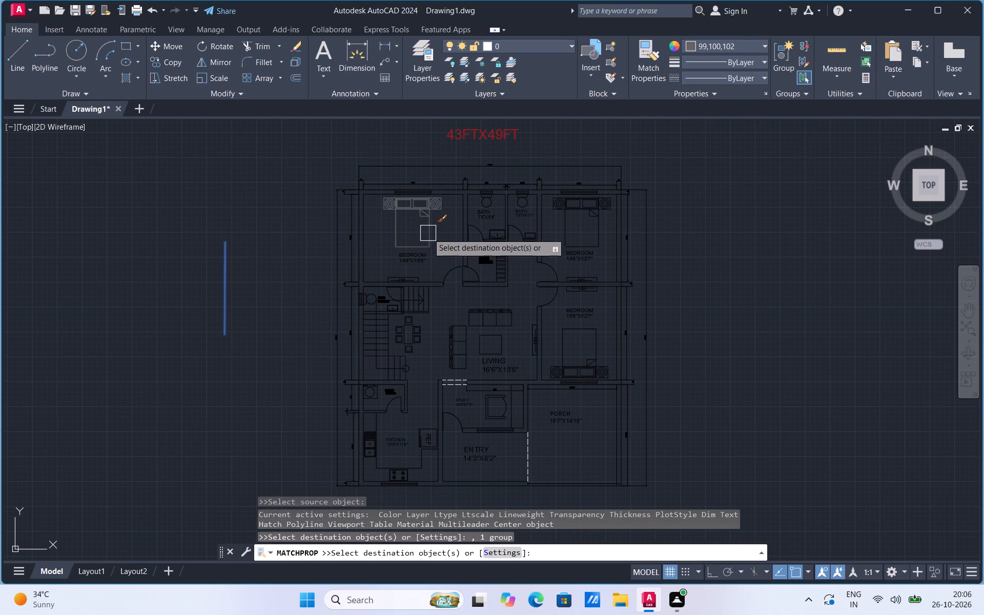
{"action": "scroll", "coordinate": [399, 176], "scroll_direction": "up", "scroll_amount": 3}
{"action": "left_click", "coordinate": [433, 241]}
{"action": "scroll", "coordinate": [357, 312], "scroll_direction": "down", "scroll_amount": 2}
{"action": "scroll", "coordinate": [547, 281], "scroll_direction": "up", "scroll_amount": 2}
{"action": "left_click", "coordinate": [469, 291]}
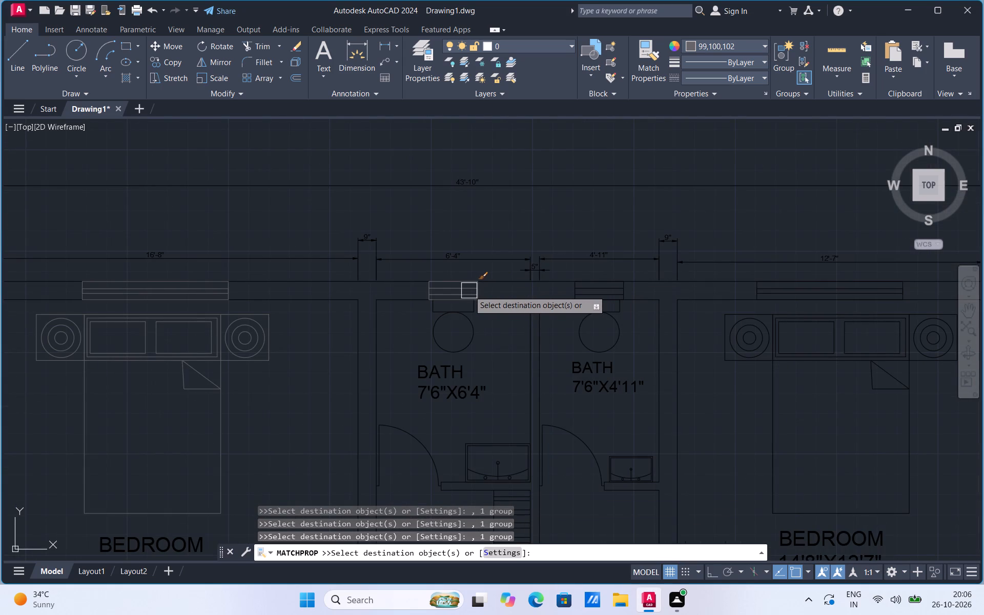
{"action": "left_click", "coordinate": [600, 290]}
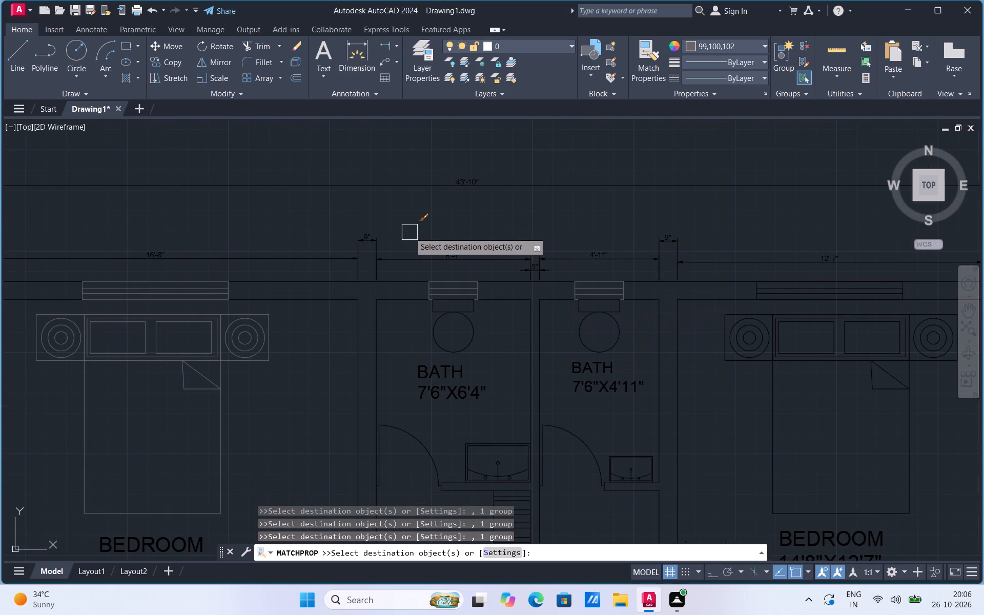
Match the grey properties onto the doors of the 7'6"X6'4" bath, 14'8"X16'8" bedroom and dress, and the 7'6"X4'11" bath's washbasin.
{"action": "scroll", "coordinate": [409, 232], "scroll_direction": "down", "scroll_amount": 2}
{"action": "scroll", "coordinate": [439, 341], "scroll_direction": "up", "scroll_amount": 1}
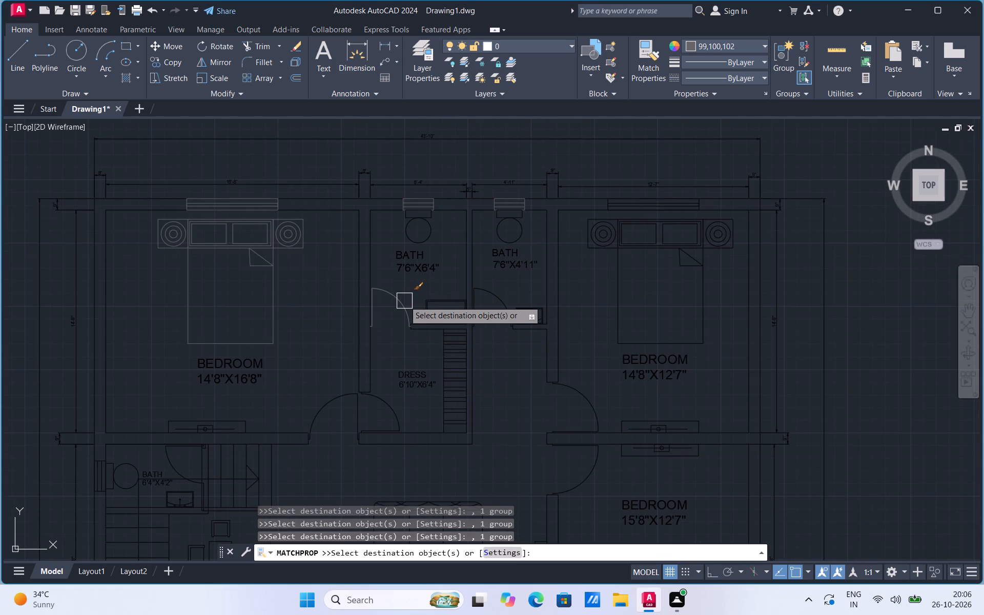
{"action": "left_click", "coordinate": [404, 301]}
{"action": "left_click", "coordinate": [333, 397]}
{"action": "left_click", "coordinate": [388, 404]}
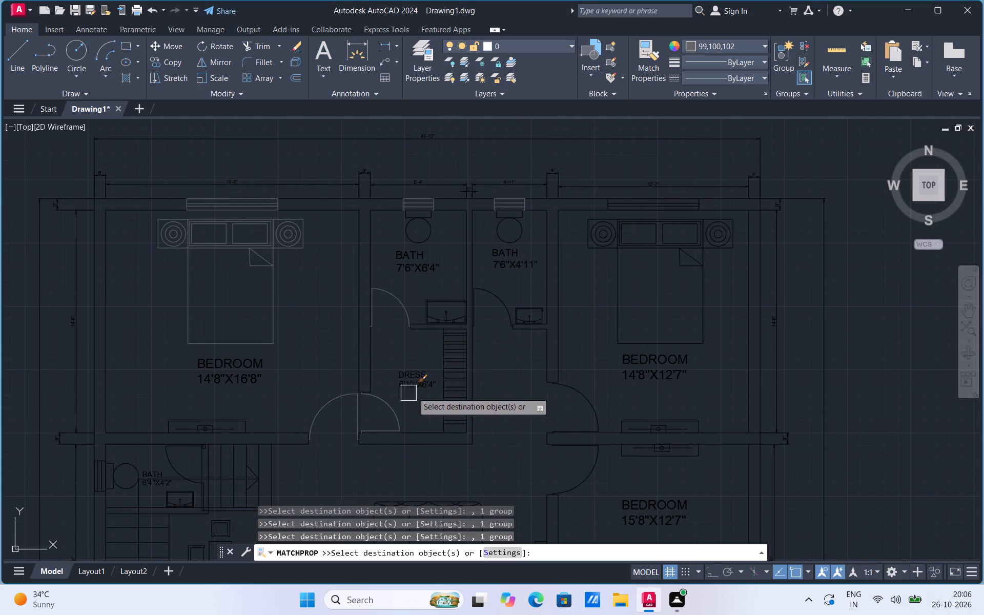
{"action": "left_click", "coordinate": [535, 311]}
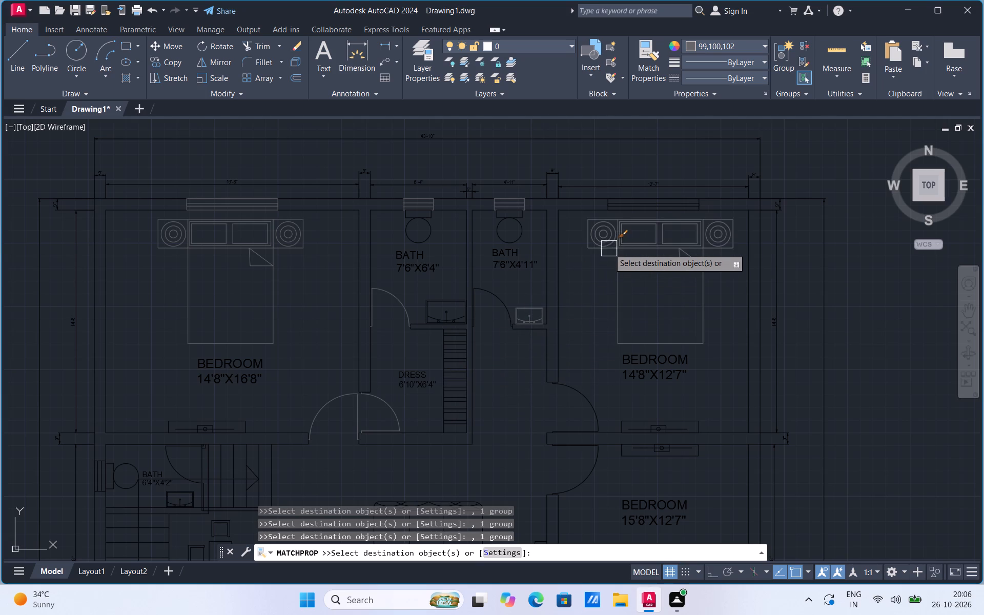
Match the grey properties onto the 14'8"X12'7" bedroom's bed set, window, room label and TV unit.
{"action": "left_click", "coordinate": [609, 249]}
{"action": "left_click", "coordinate": [631, 207]}
{"action": "left_click", "coordinate": [645, 360]}
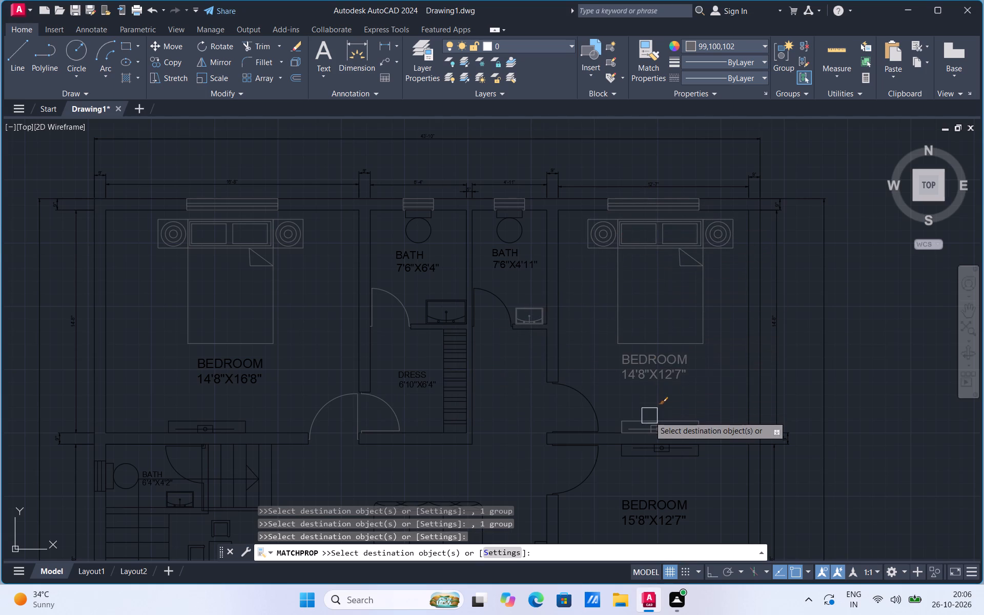
{"action": "left_click", "coordinate": [649, 416]}
Match the grey properties onto the 15'8"X12'7" bedroom's TV unit, bed set and window.
{"action": "left_click", "coordinate": [651, 450]}
{"action": "scroll", "coordinate": [626, 312], "scroll_direction": "down", "scroll_amount": 2}
{"action": "scroll", "coordinate": [600, 380], "scroll_direction": "up", "scroll_amount": 2}
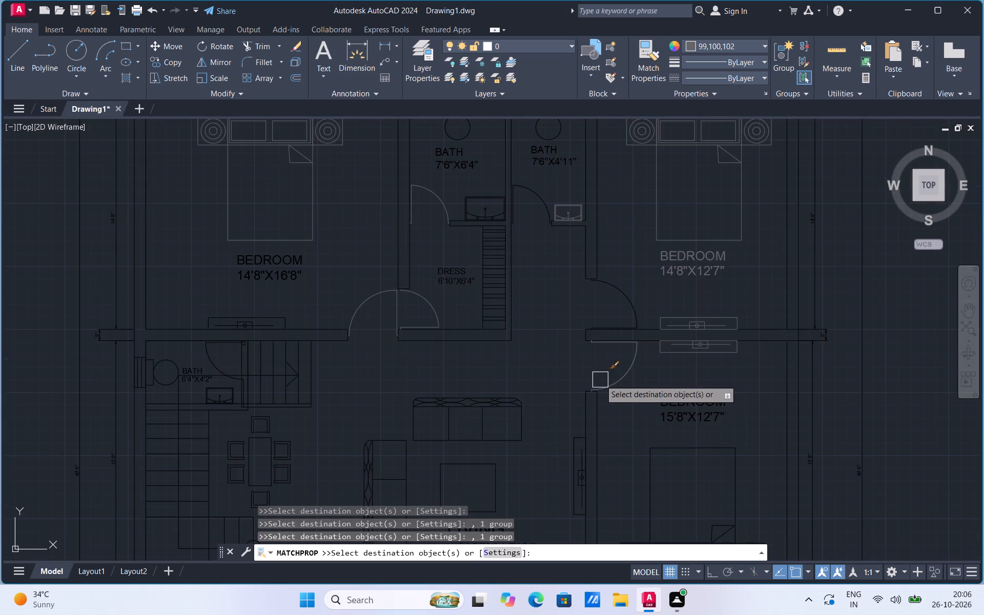
{"action": "scroll", "coordinate": [653, 442], "scroll_direction": "up", "scroll_amount": 1}
{"action": "scroll", "coordinate": [631, 318], "scroll_direction": "down", "scroll_amount": 2}
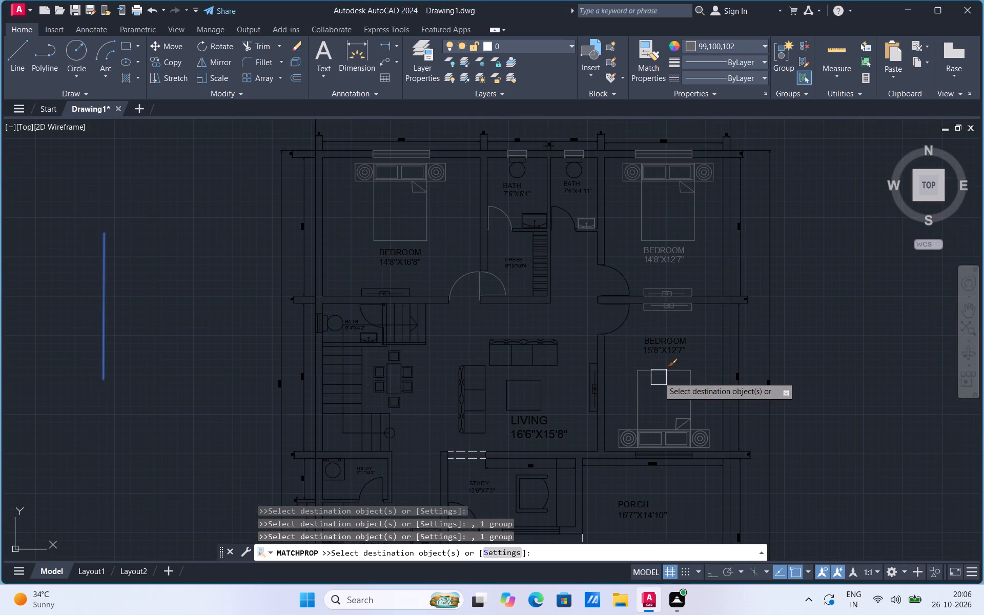
{"action": "left_click", "coordinate": [659, 377]}
{"action": "scroll", "coordinate": [658, 454], "scroll_direction": "up", "scroll_amount": 2}
{"action": "left_click", "coordinate": [660, 454]}
Match the grey properties onto the living room's centre table and both sofas.
{"action": "scroll", "coordinate": [664, 334], "scroll_direction": "down", "scroll_amount": 2}
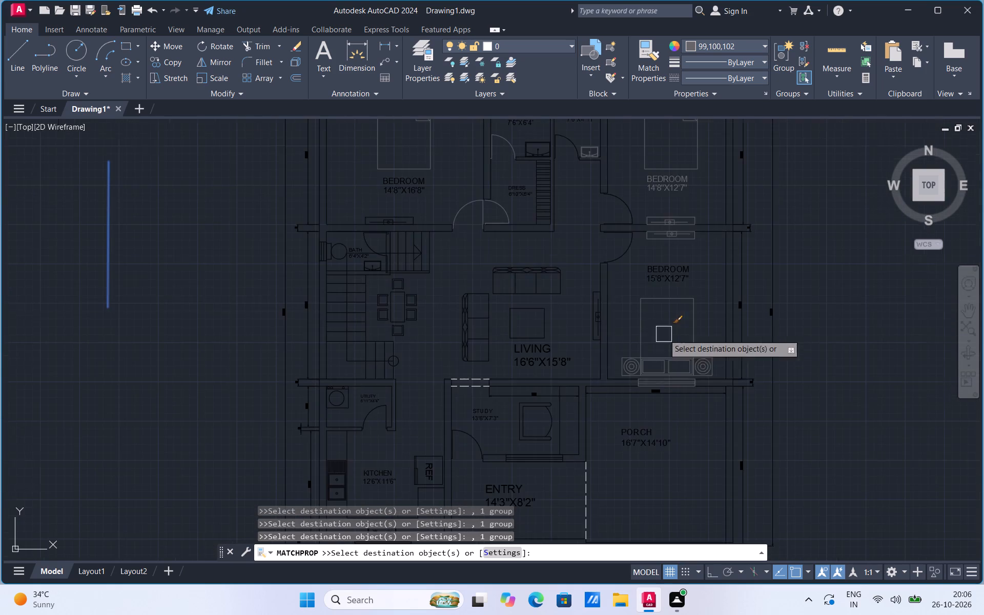
{"action": "scroll", "coordinate": [591, 330], "scroll_direction": "up", "scroll_amount": 1}
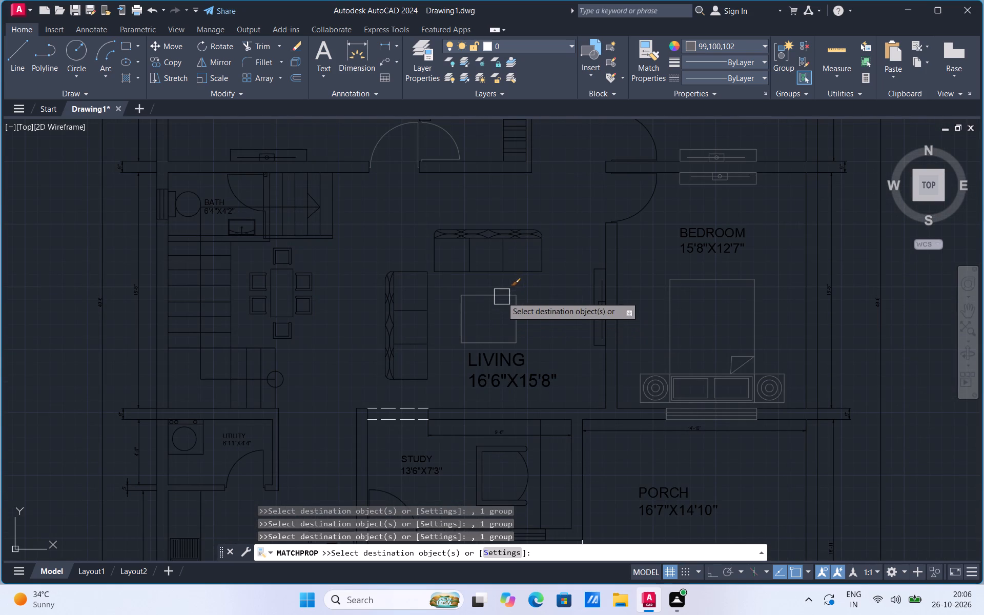
{"action": "left_click", "coordinate": [502, 297]}
{"action": "left_click", "coordinate": [501, 272]}
{"action": "left_click", "coordinate": [419, 306]}
Match the grey properties onto the toilet bowl, window and toilet tank of the 6'4"X4'2" bath.
{"action": "scroll", "coordinate": [556, 303], "scroll_direction": "down", "scroll_amount": 1}
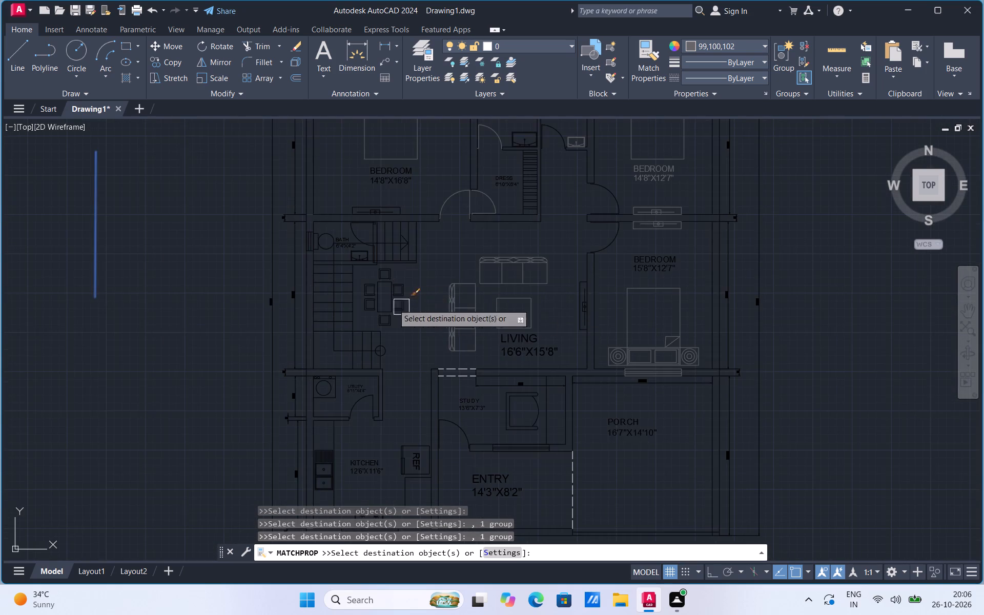
{"action": "scroll", "coordinate": [344, 233], "scroll_direction": "up", "scroll_amount": 2}
{"action": "left_click", "coordinate": [286, 238]}
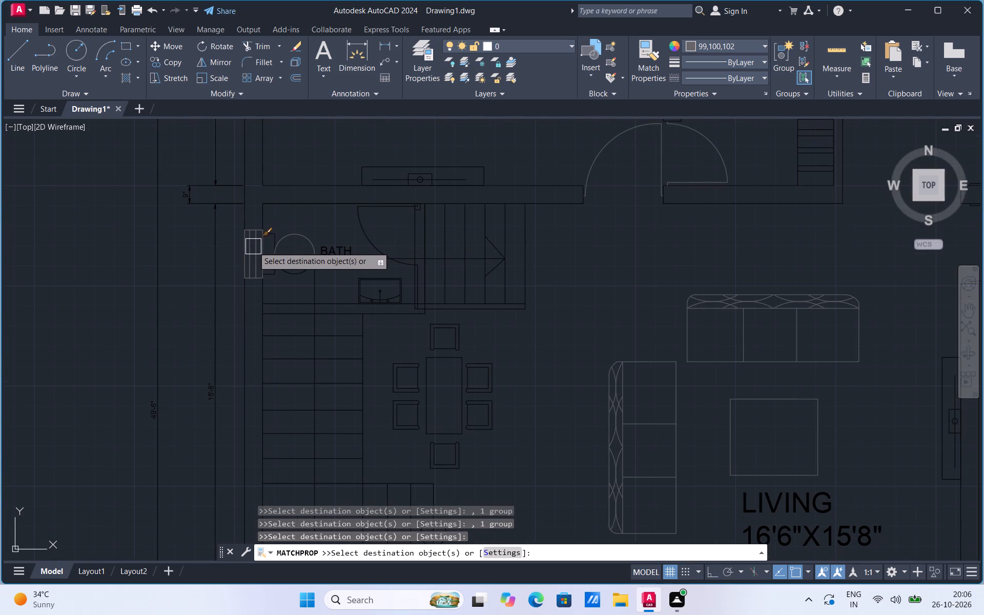
{"action": "left_click", "coordinate": [253, 247]}
{"action": "scroll", "coordinate": [288, 274], "scroll_direction": "up", "scroll_amount": 1}
{"action": "left_click", "coordinate": [286, 269]}
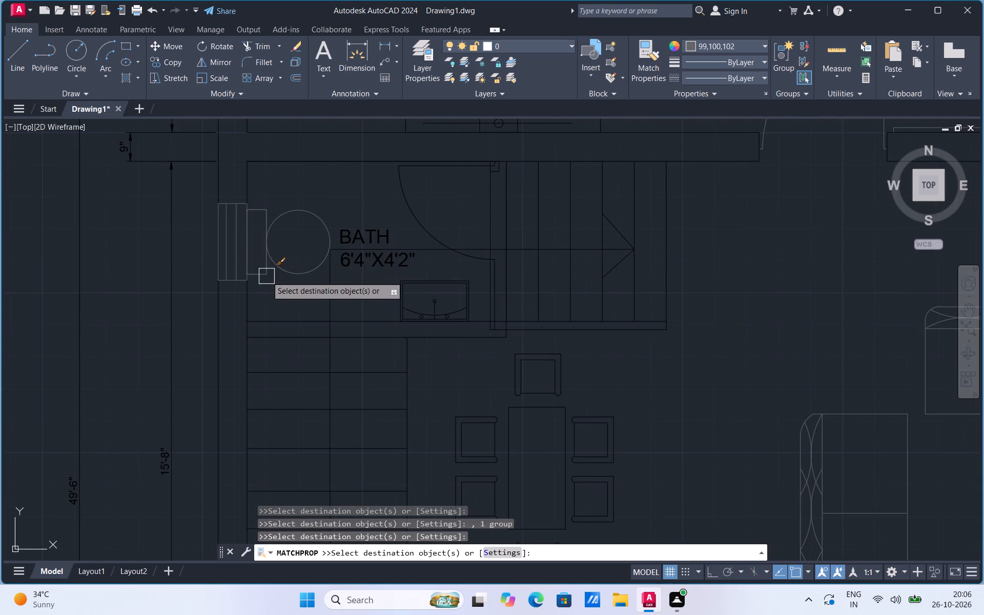
Match the grey properties onto the toilet tank, door and washbasin of the 6'4"X4'2" bath.
{"action": "left_click", "coordinate": [266, 276]}
{"action": "left_click", "coordinate": [406, 209]}
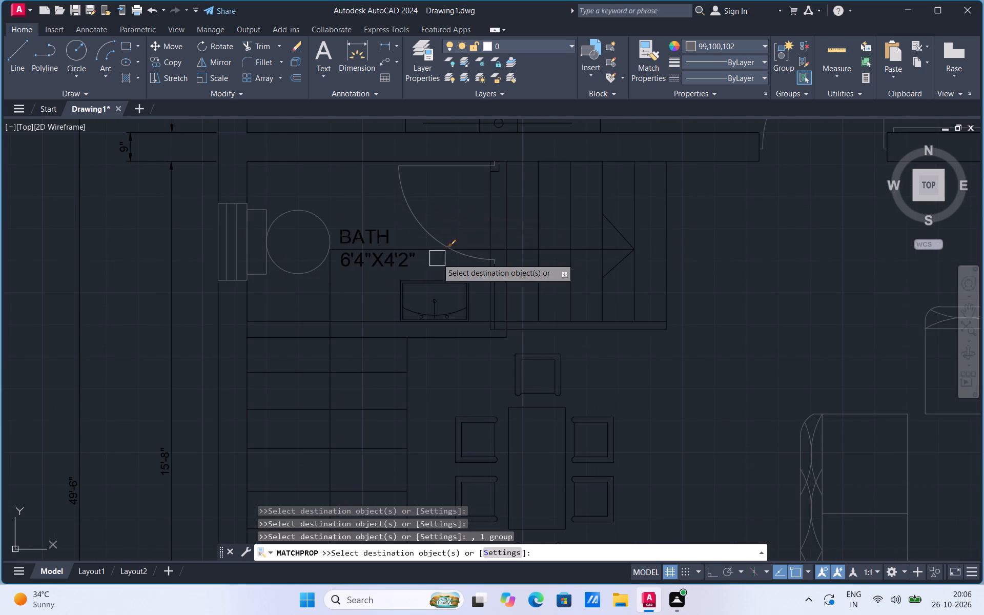
{"action": "left_click", "coordinate": [450, 290]}
Match the grey properties onto the dining table and its six surrounding chairs.
{"action": "scroll", "coordinate": [489, 221], "scroll_direction": "down", "scroll_amount": 2}
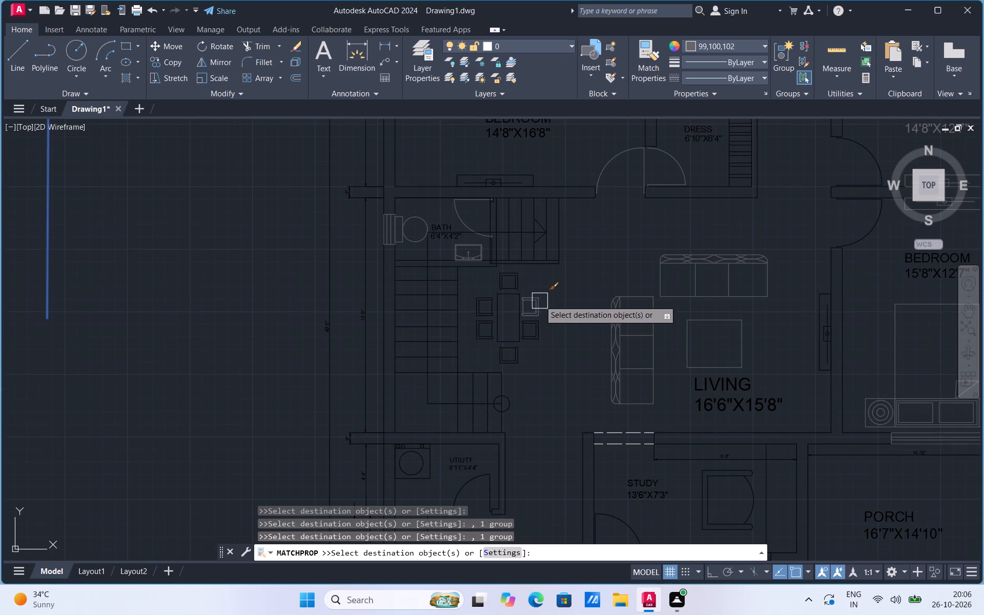
{"action": "left_click", "coordinate": [511, 280]}
{"action": "left_click", "coordinate": [504, 293]}
{"action": "left_click", "coordinate": [490, 317]}
{"action": "left_click", "coordinate": [487, 329]}
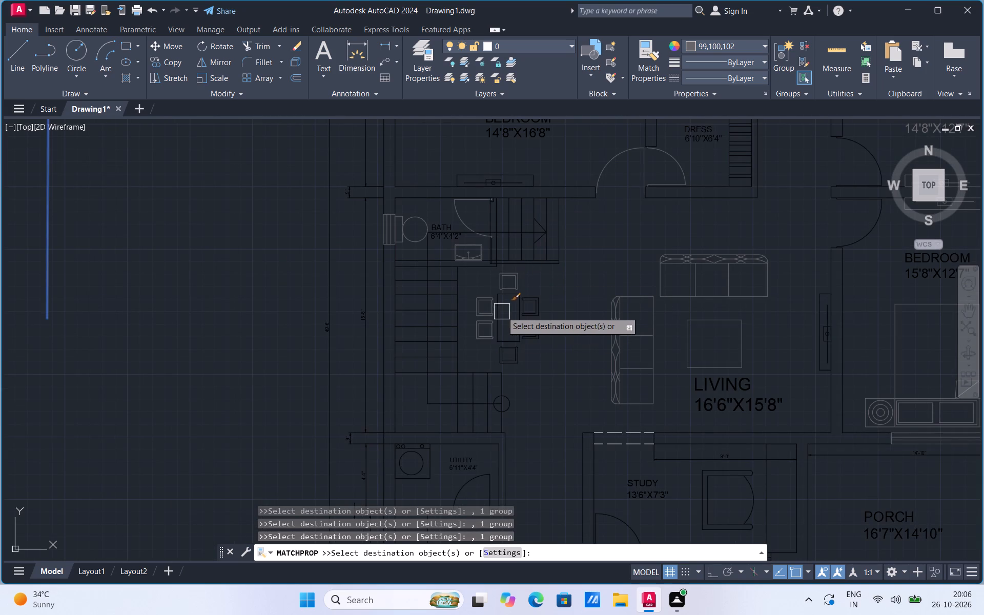
{"action": "scroll", "coordinate": [504, 306], "scroll_direction": "up", "scroll_amount": 1}
{"action": "left_click", "coordinate": [494, 301]}
{"action": "left_click", "coordinate": [556, 320]}
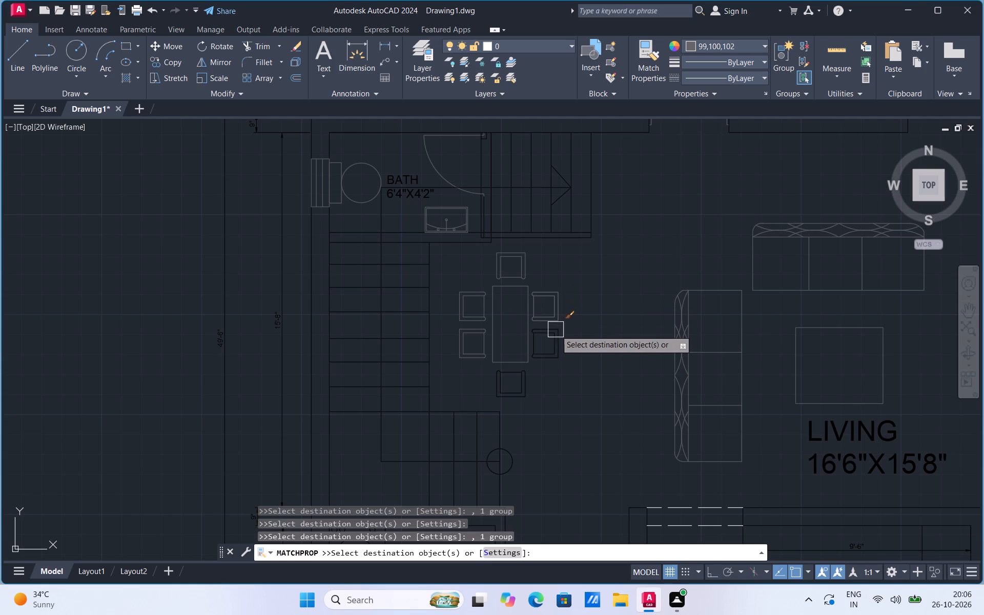
{"action": "left_click", "coordinate": [556, 331]}
{"action": "left_click", "coordinate": [521, 373]}
Match the grey properties onto the utility room's washing machine, including its drum circle, outline and control knobs.
{"action": "scroll", "coordinate": [491, 278], "scroll_direction": "down", "scroll_amount": 2}
{"action": "scroll", "coordinate": [482, 382], "scroll_direction": "up", "scroll_amount": 2}
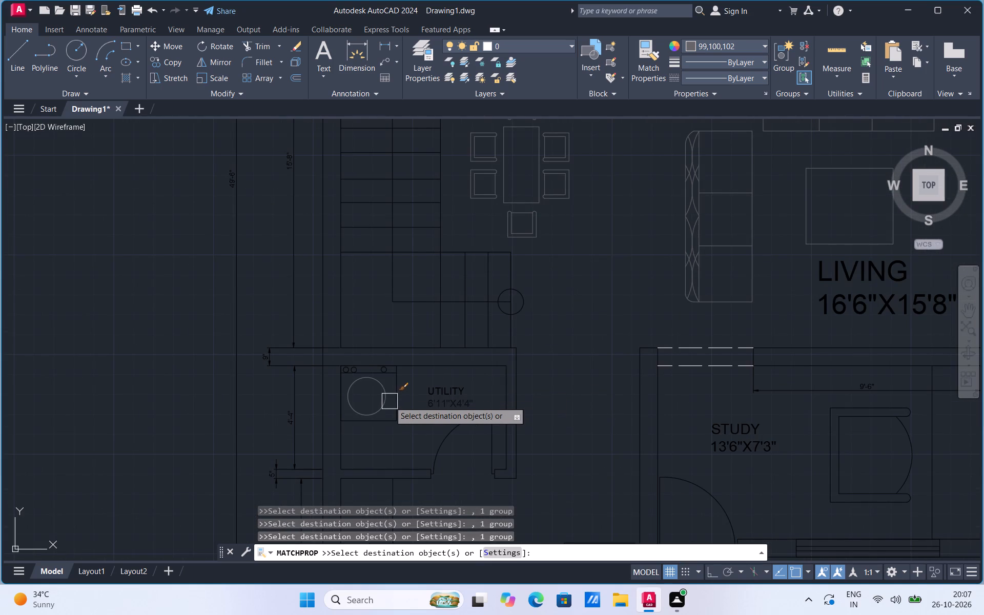
{"action": "left_click", "coordinate": [388, 396]}
{"action": "scroll", "coordinate": [361, 371], "scroll_direction": "up", "scroll_amount": 1}
{"action": "left_click", "coordinate": [358, 377]}
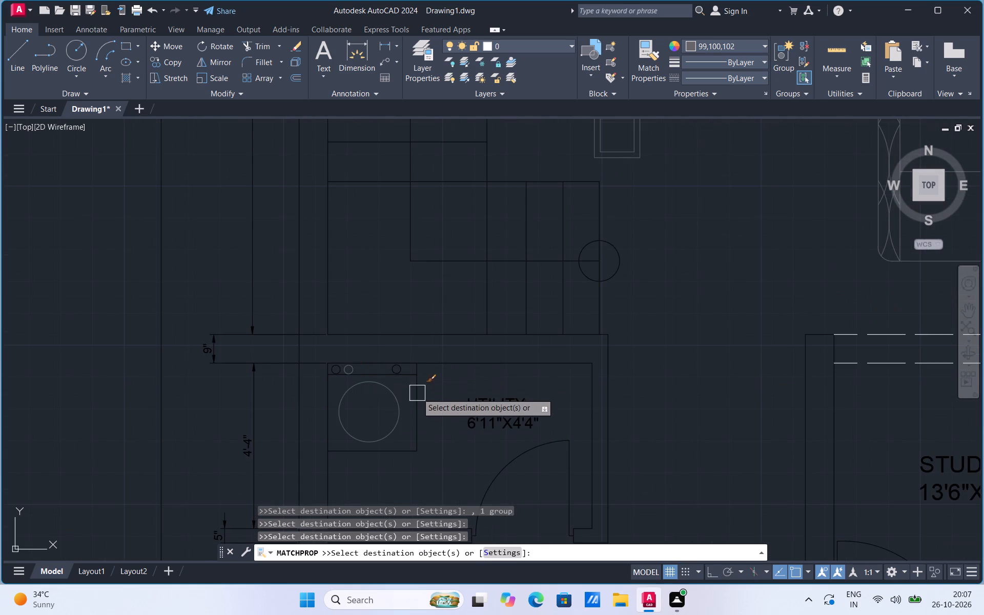
{"action": "left_click", "coordinate": [420, 397]}
{"action": "scroll", "coordinate": [392, 366], "scroll_direction": "up", "scroll_amount": 3}
{"action": "left_click", "coordinate": [390, 367]}
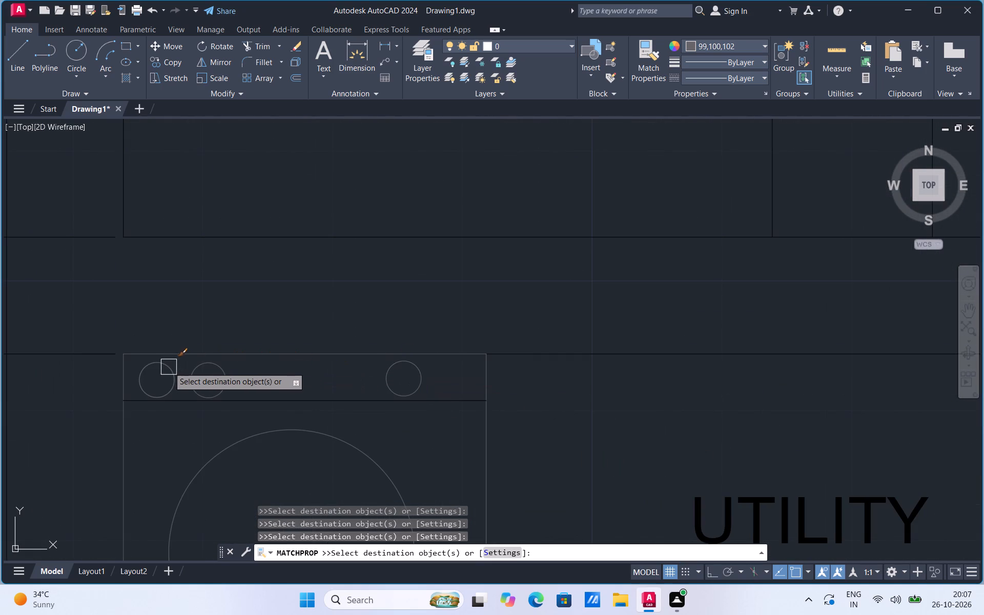
{"action": "left_click", "coordinate": [169, 367]}
{"action": "left_click", "coordinate": [180, 404]}
Match the grey properties onto the kitchen's double sink, four-burner stove, refrigerator and REF label.
{"action": "scroll", "coordinate": [481, 250], "scroll_direction": "down", "scroll_amount": 4}
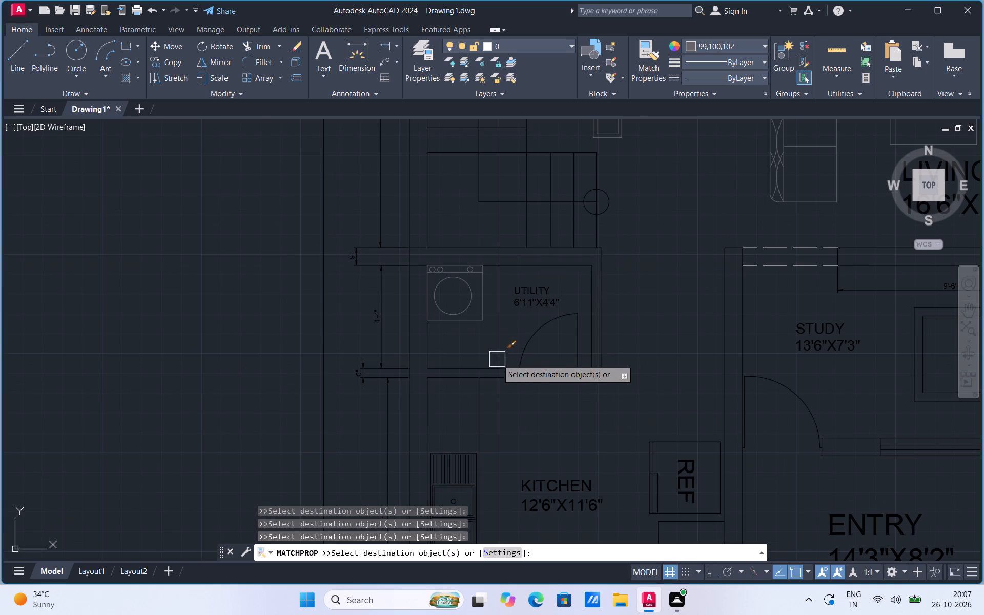
{"action": "scroll", "coordinate": [493, 320], "scroll_direction": "down", "scroll_amount": 2}
{"action": "scroll", "coordinate": [500, 404], "scroll_direction": "up", "scroll_amount": 2}
{"action": "left_click", "coordinate": [435, 363]}
{"action": "left_click", "coordinate": [541, 497]}
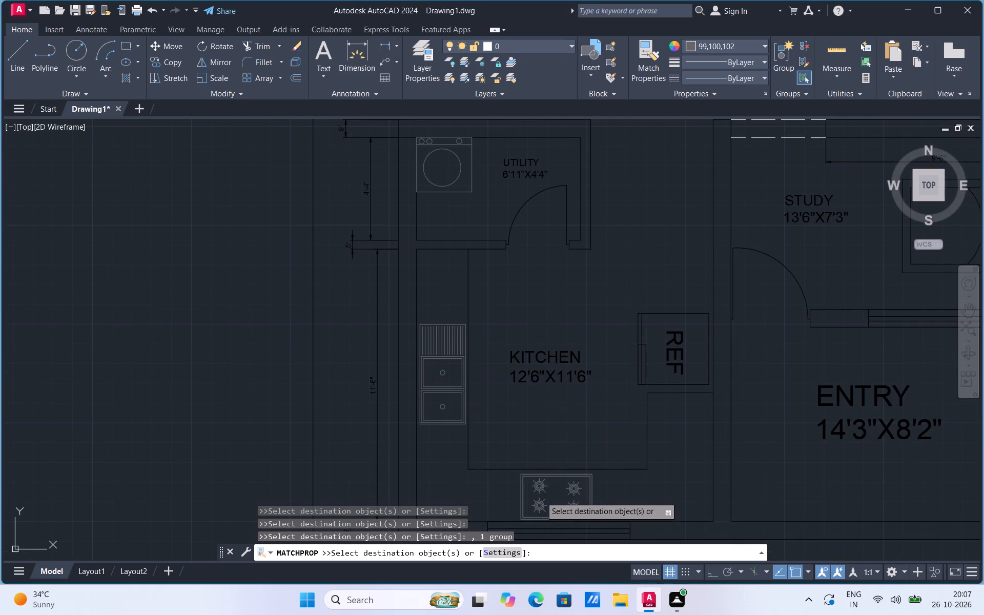
{"action": "left_click", "coordinate": [685, 350]}
{"action": "left_click", "coordinate": [653, 358]}
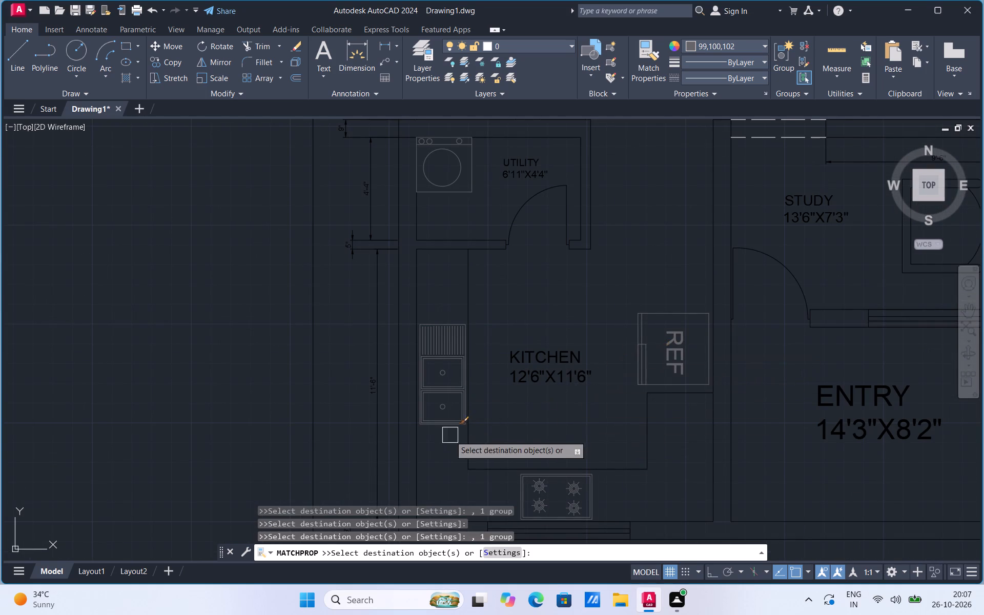
Match the grey properties onto the study chair's frame, curved front edge and rounded arm ends.
{"action": "scroll", "coordinate": [448, 438], "scroll_direction": "down", "scroll_amount": 2}
{"action": "scroll", "coordinate": [656, 352], "scroll_direction": "up", "scroll_amount": 1}
{"action": "left_click", "coordinate": [656, 352]}
{"action": "scroll", "coordinate": [627, 338], "scroll_direction": "up", "scroll_amount": 2}
{"action": "left_click", "coordinate": [626, 333]}
{"action": "left_click", "coordinate": [610, 313]}
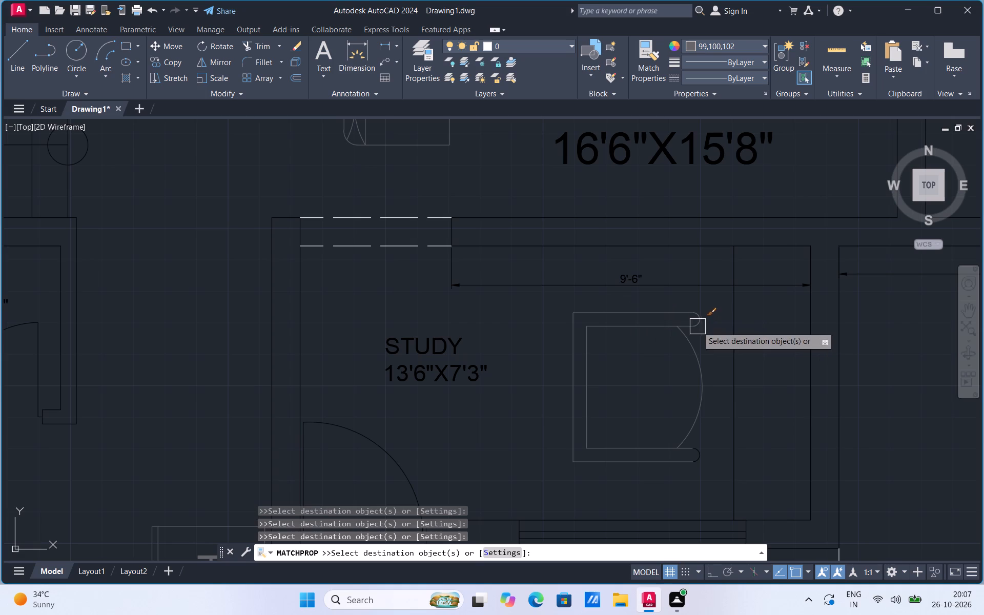
{"action": "left_click", "coordinate": [698, 326]}
{"action": "left_click", "coordinate": [705, 451]}
Match the grey properties onto the living room's TV unit.
{"action": "scroll", "coordinate": [483, 439], "scroll_direction": "down", "scroll_amount": 3}
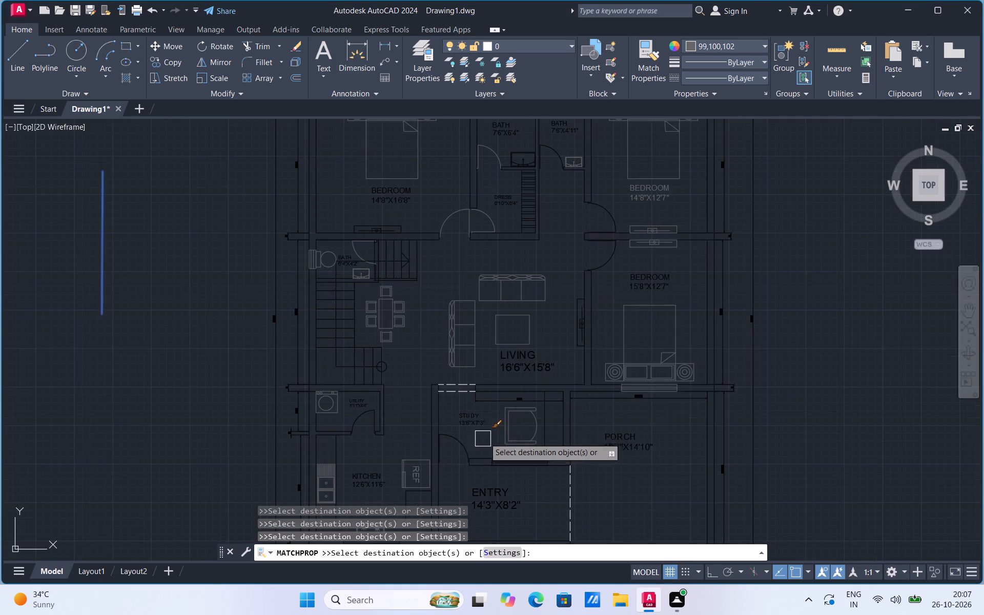
{"action": "scroll", "coordinate": [577, 311], "scroll_direction": "up", "scroll_amount": 2}
{"action": "left_click", "coordinate": [576, 312]}
Match the grey properties onto the doors of the 15'8"X12'7" and 14'8"X12'7" bedrooms and the 7'6"X4'11" bath.
{"action": "scroll", "coordinate": [577, 373], "scroll_direction": "down", "scroll_amount": 3}
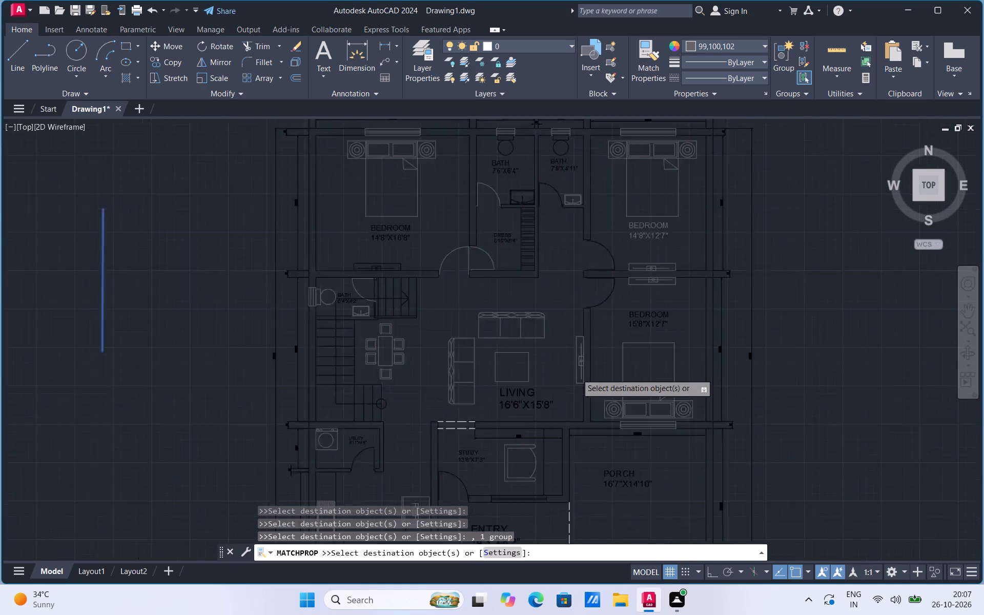
{"action": "scroll", "coordinate": [598, 325], "scroll_direction": "up", "scroll_amount": 1}
{"action": "left_click", "coordinate": [598, 325]}
{"action": "left_click", "coordinate": [591, 280]}
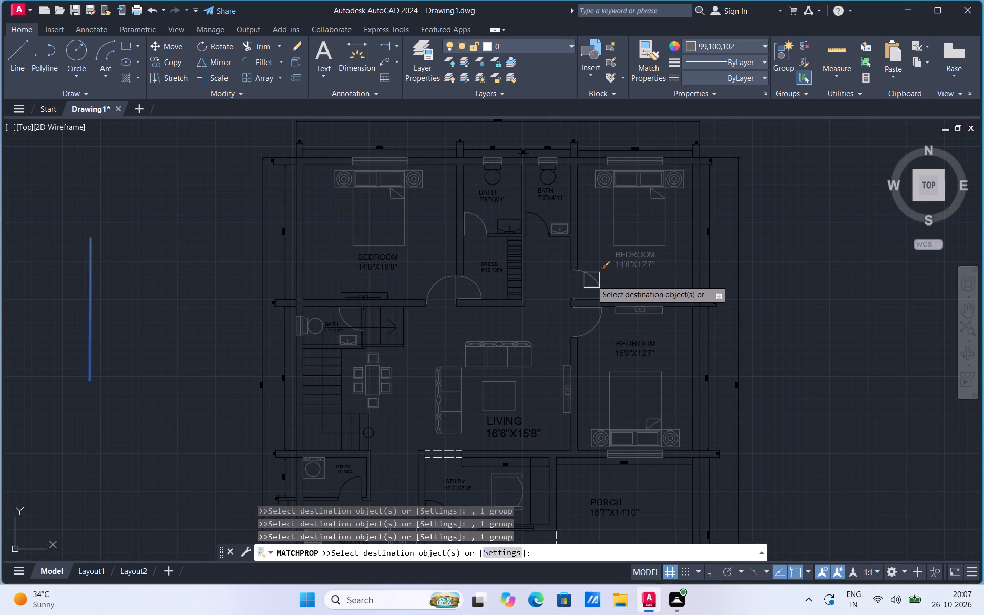
{"action": "left_click", "coordinate": [541, 215]}
{"action": "scroll", "coordinate": [499, 256], "scroll_direction": "down", "scroll_amount": 1}
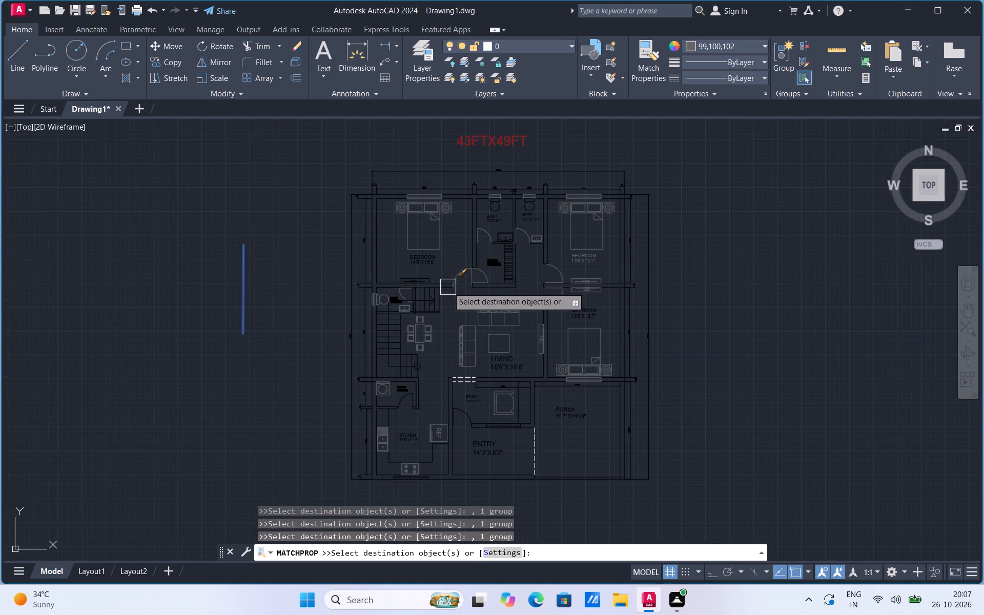
{"action": "scroll", "coordinate": [443, 279], "scroll_direction": "up", "scroll_amount": 2}
{"action": "left_click", "coordinate": [402, 276]}
Match the grey properties onto the utility room door and the study door.
{"action": "scroll", "coordinate": [500, 236], "scroll_direction": "down", "scroll_amount": 2}
{"action": "scroll", "coordinate": [454, 398], "scroll_direction": "up", "scroll_amount": 2}
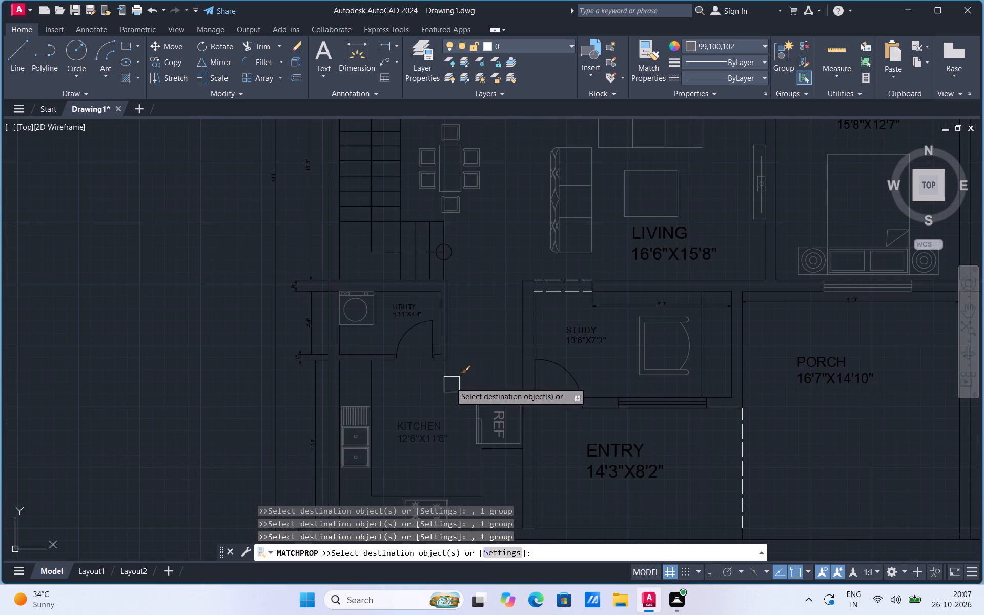
{"action": "left_click", "coordinate": [409, 336]}
{"action": "left_click", "coordinate": [562, 370]}
{"action": "scroll", "coordinate": [554, 375], "scroll_direction": "down", "scroll_amount": 3}
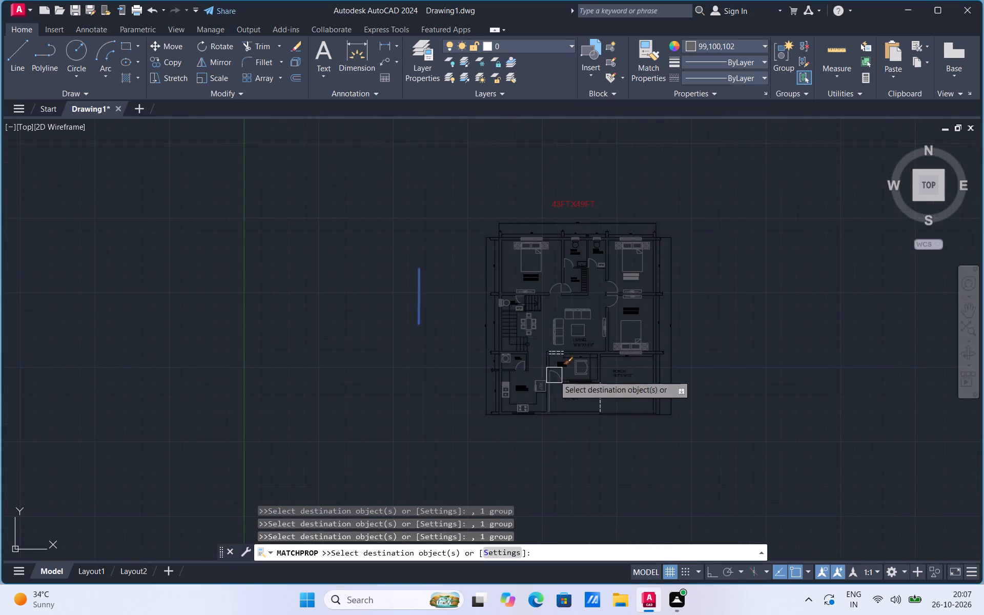
{"action": "scroll", "coordinate": [594, 416], "scroll_direction": "up", "scroll_amount": 2}
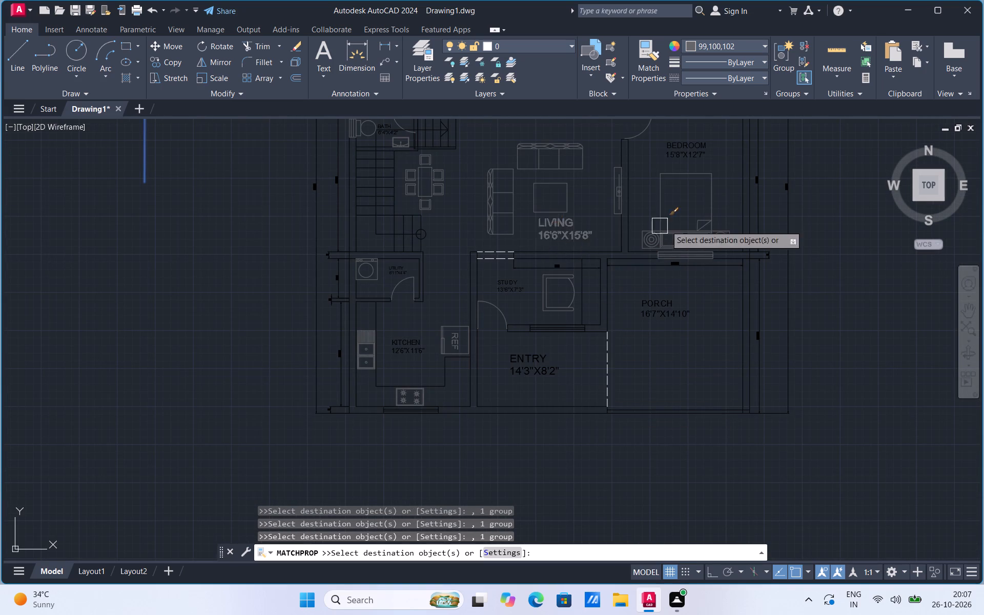
Remove the 9'-6" dimension inside the study with Trim.
{"action": "left_click", "coordinate": [269, 47]}
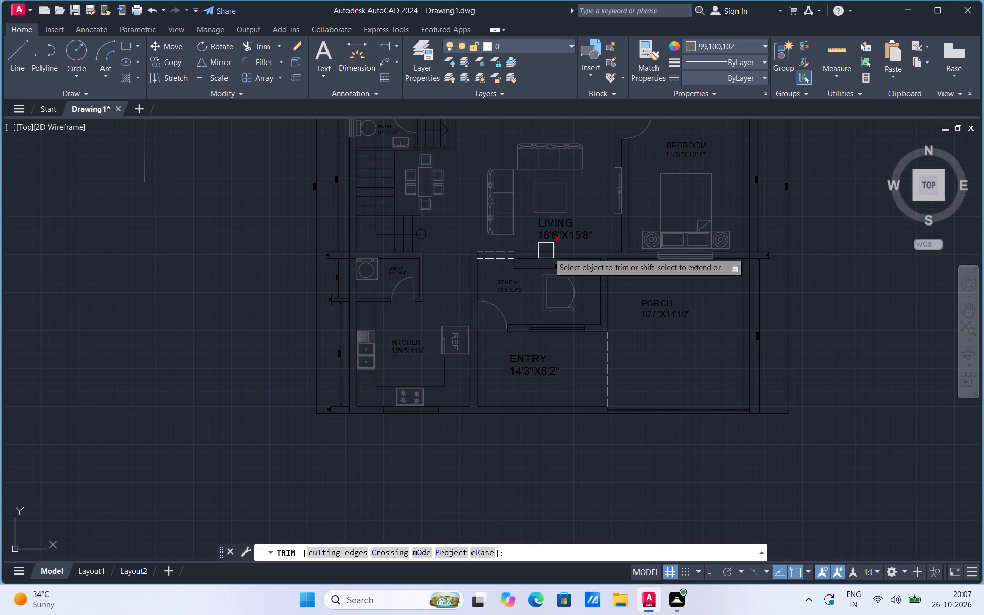
{"action": "scroll", "coordinate": [553, 257], "scroll_direction": "up", "scroll_amount": 2}
{"action": "left_click", "coordinate": [584, 283]}
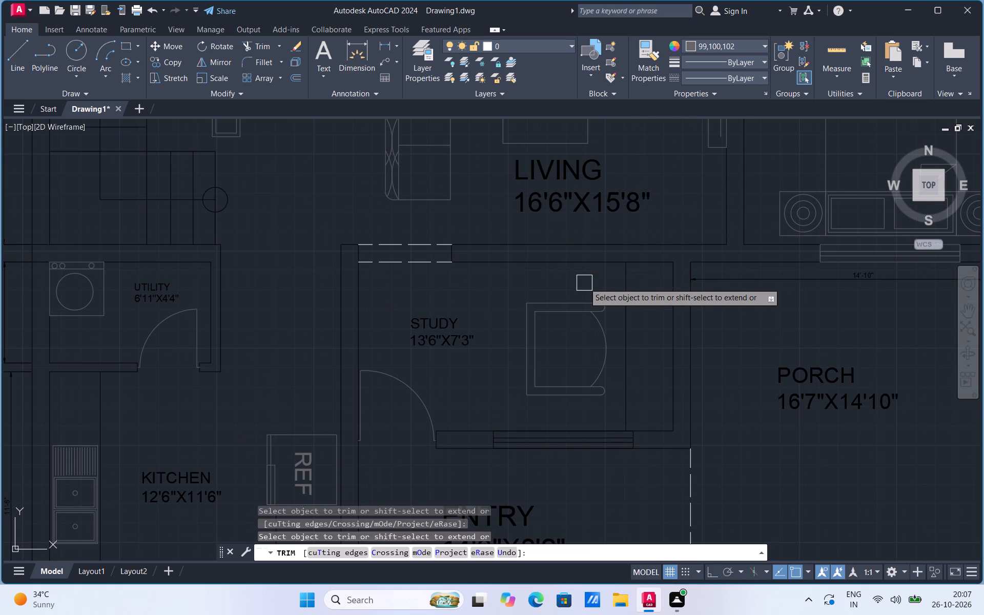
Remove the stray vertical line beside the floor plan with Trim and end the command.
{"action": "scroll", "coordinate": [537, 509], "scroll_direction": "down", "scroll_amount": 2}
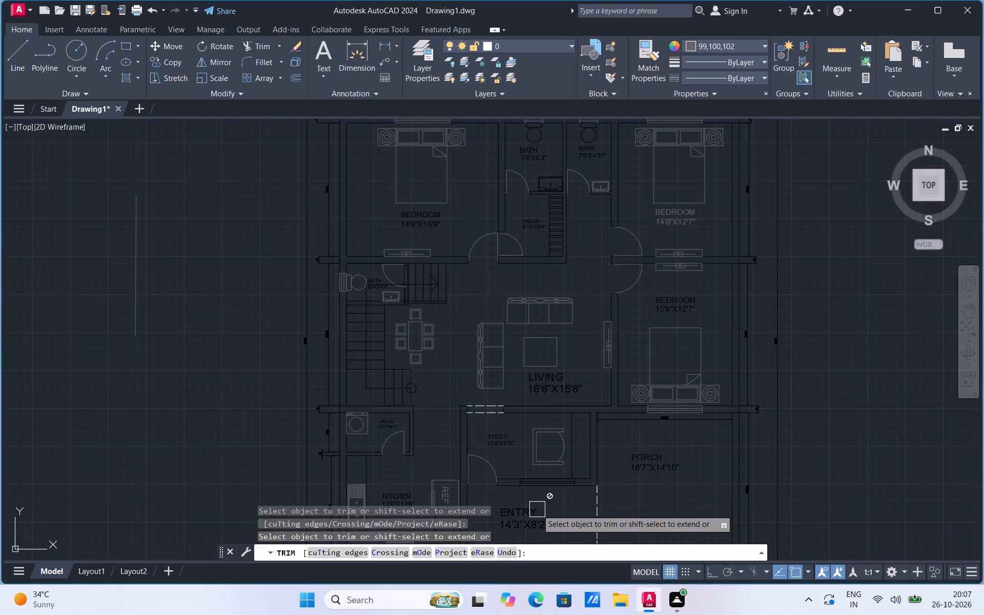
{"action": "scroll", "coordinate": [596, 383], "scroll_direction": "down", "scroll_amount": 2}
{"action": "scroll", "coordinate": [602, 399], "scroll_direction": "up", "scroll_amount": 1}
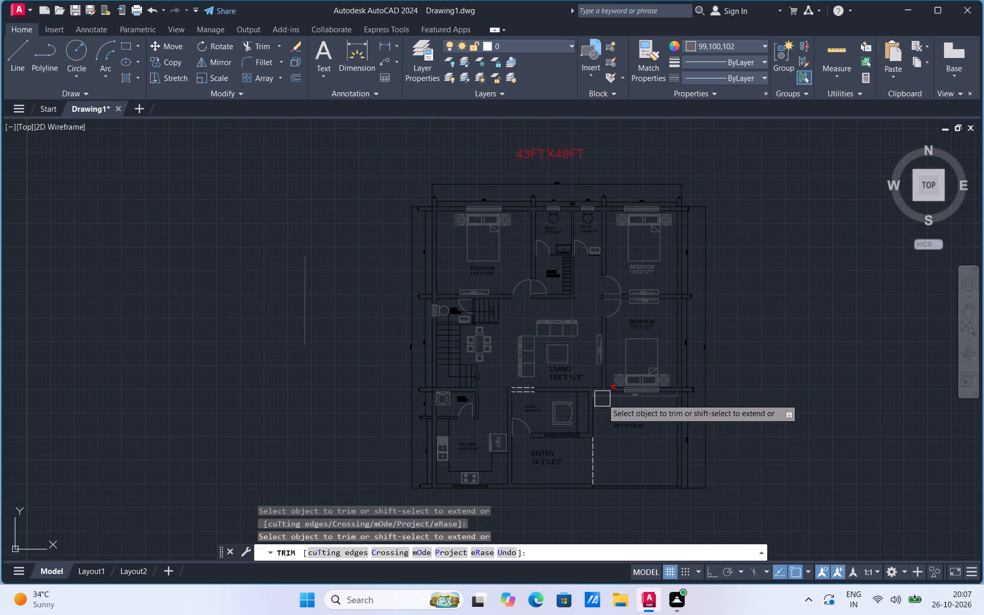
{"action": "left_click", "coordinate": [303, 309]}
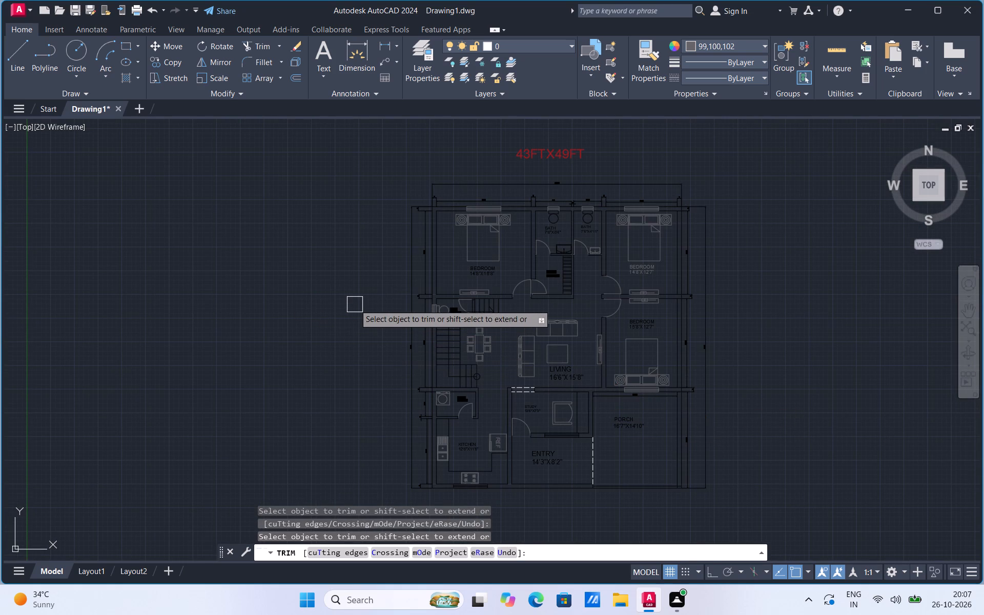
{"action": "key", "text": "Escape"}
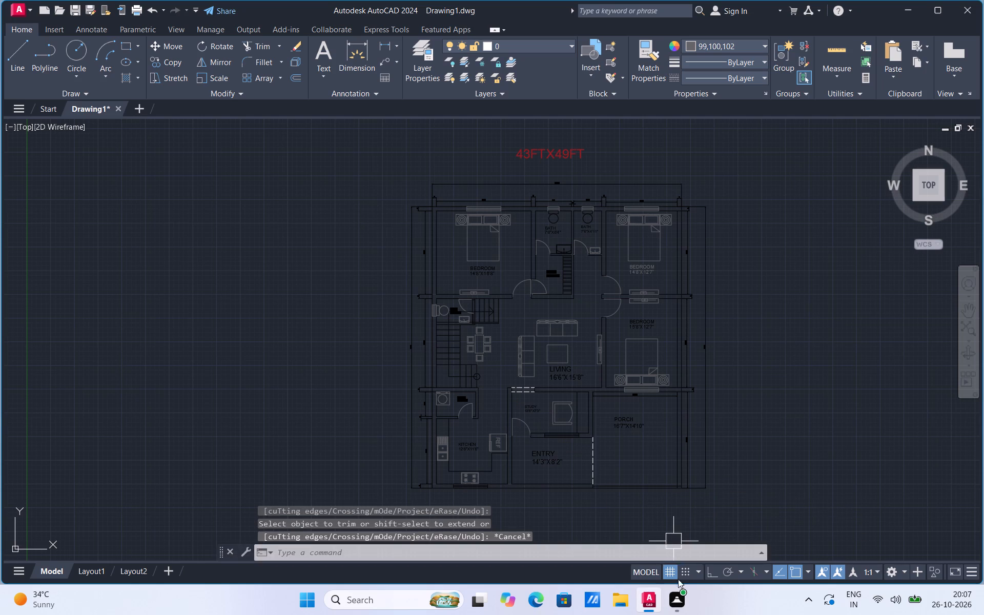
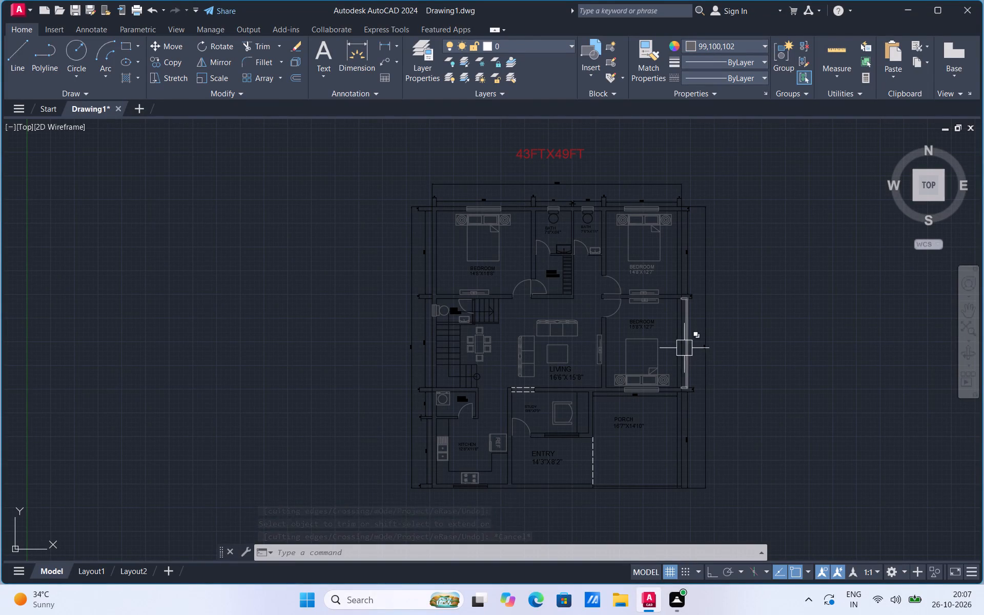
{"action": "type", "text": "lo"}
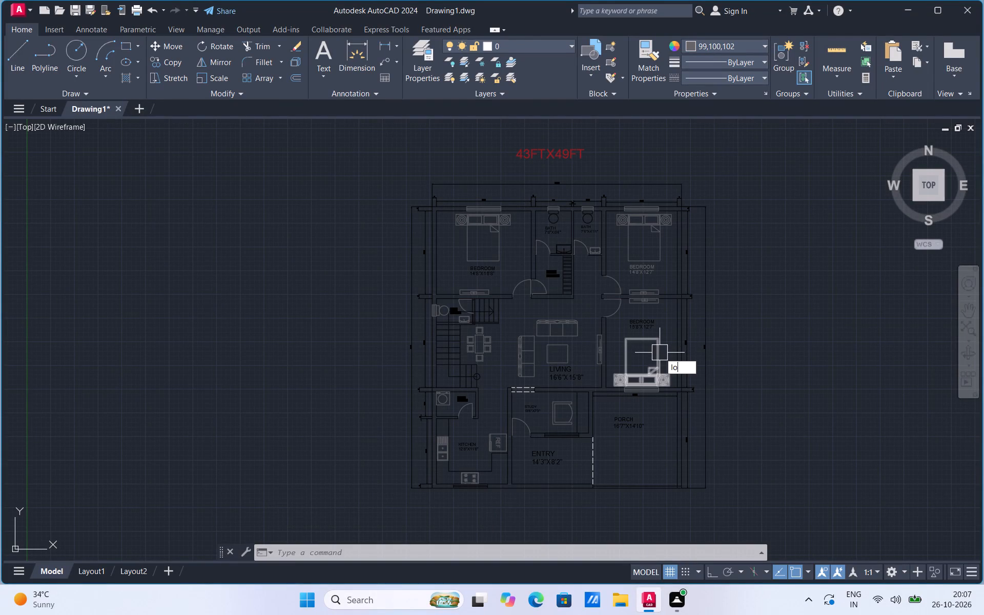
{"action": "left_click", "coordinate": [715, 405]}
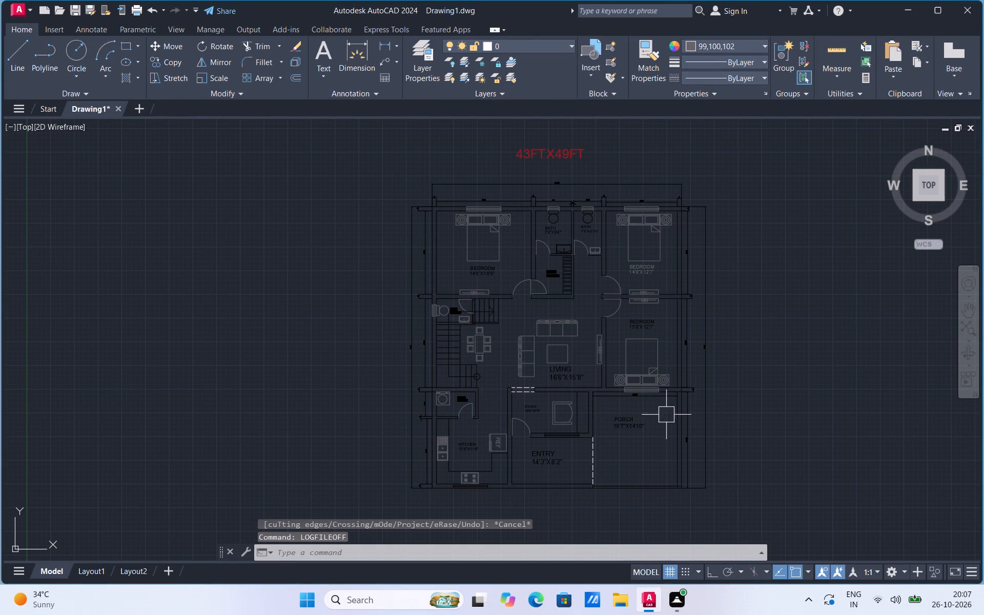
Save the drawing in the Documents folder under the name "ground floor 2 3bhk".
{"action": "key", "text": "ctrl+s"}
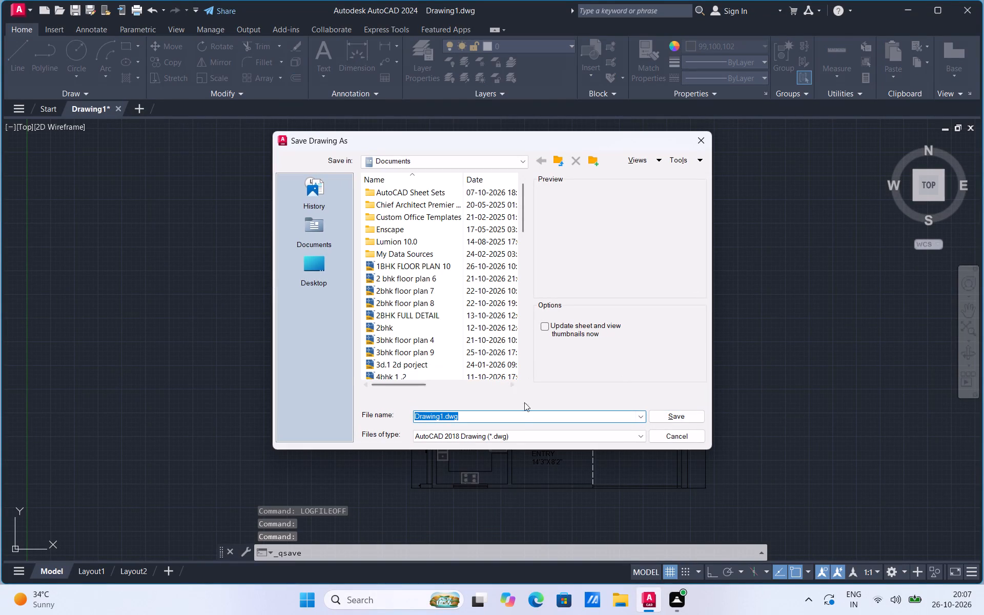
{"action": "key", "text": "BackSpace"}
{"action": "type", "text": "ground floor 2"}
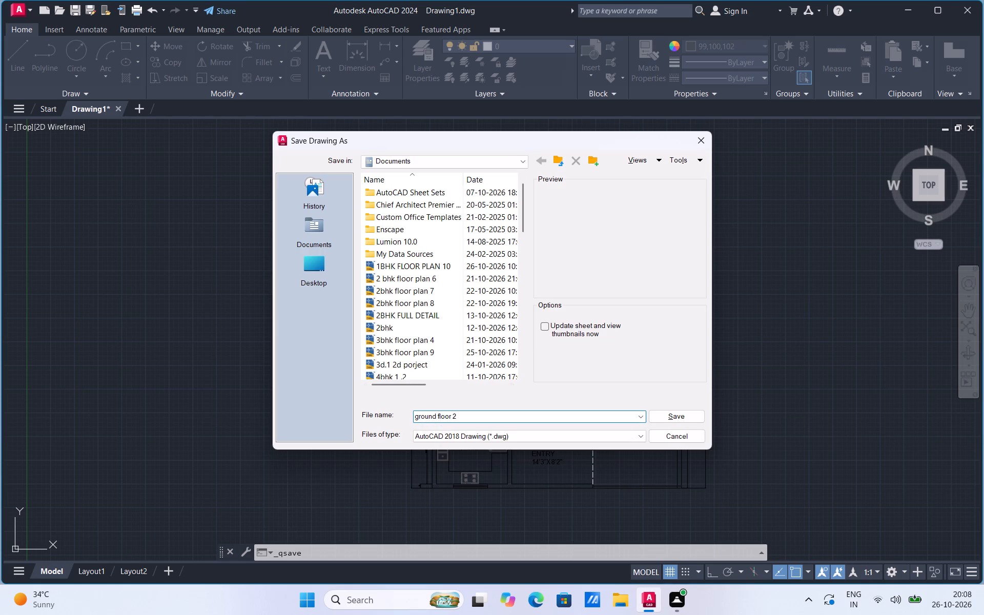
{"action": "type", "text": "2 bhk"}
{"action": "key", "text": "BackSpace"}
{"action": "key", "text": "BackSpace"}
{"action": "key", "text": "BackSpace"}
{"action": "key", "text": "BackSpace"}
{"action": "key", "text": "BackSpace"}
{"action": "key", "text": "space"}
{"action": "key", "text": "2"}
{"action": "key", "text": "BackSpace"}
{"action": "type", "text": "3bhk"}
{"action": "left_click", "coordinate": [674, 418]}
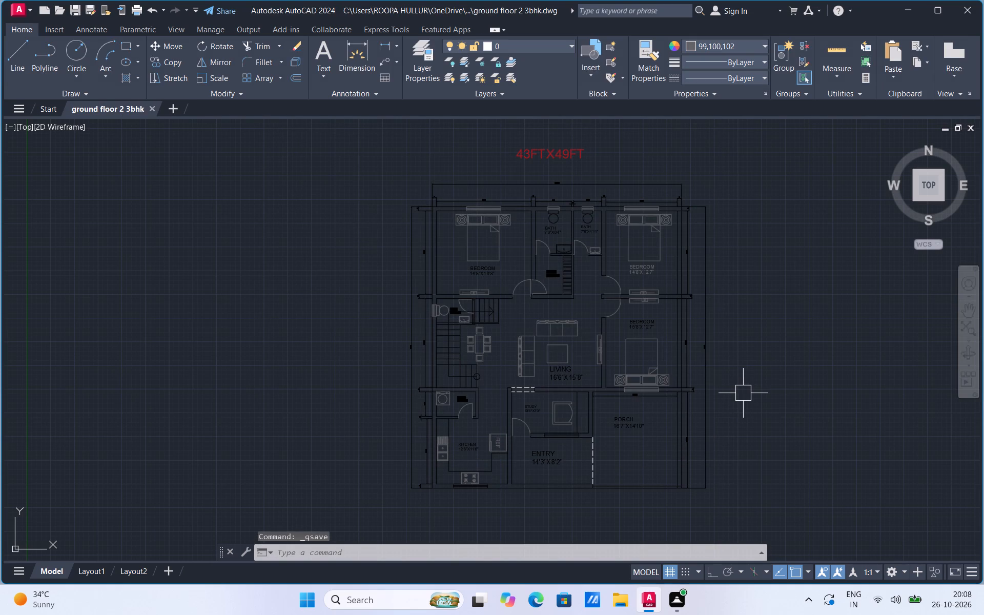
Set up a centred plot with the DWG To PDF.pc3 plotter, using a window around the whole floor plan and its 43FTX49FT title.
{"action": "key", "text": "ctrl+p"}
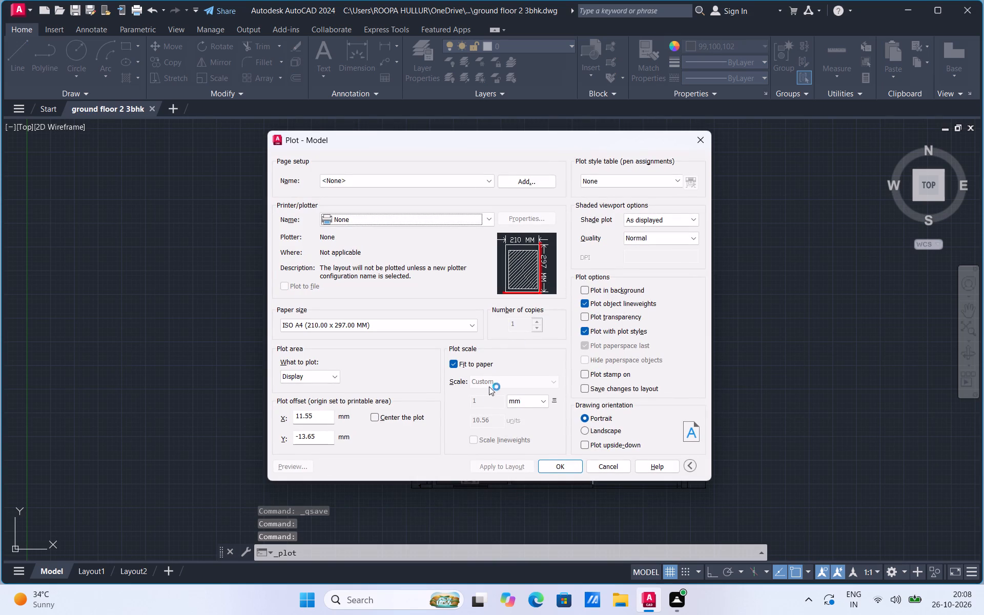
{"action": "left_click", "coordinate": [371, 415]}
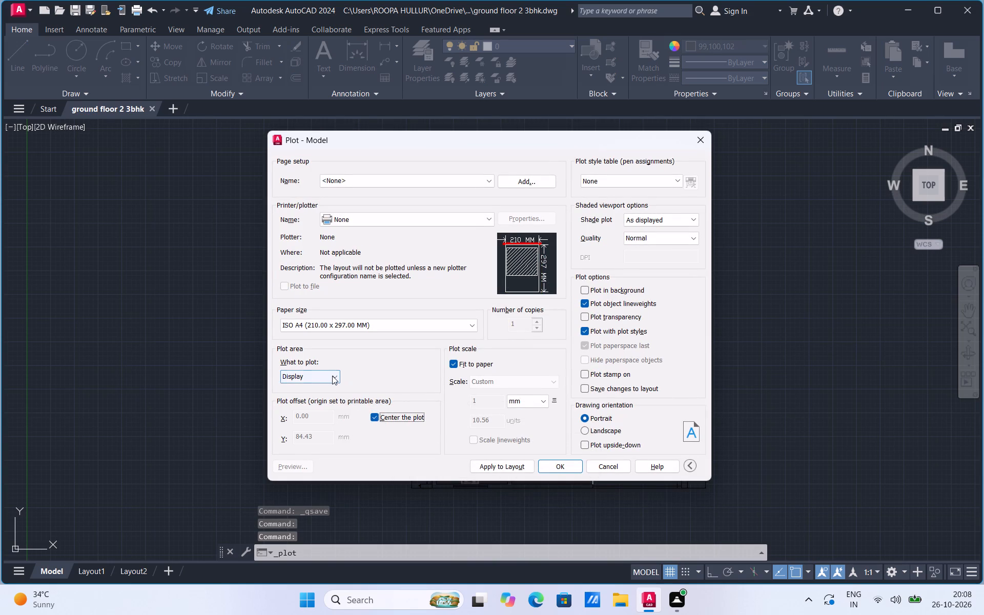
{"action": "left_click", "coordinate": [335, 377]}
{"action": "left_click", "coordinate": [315, 414]}
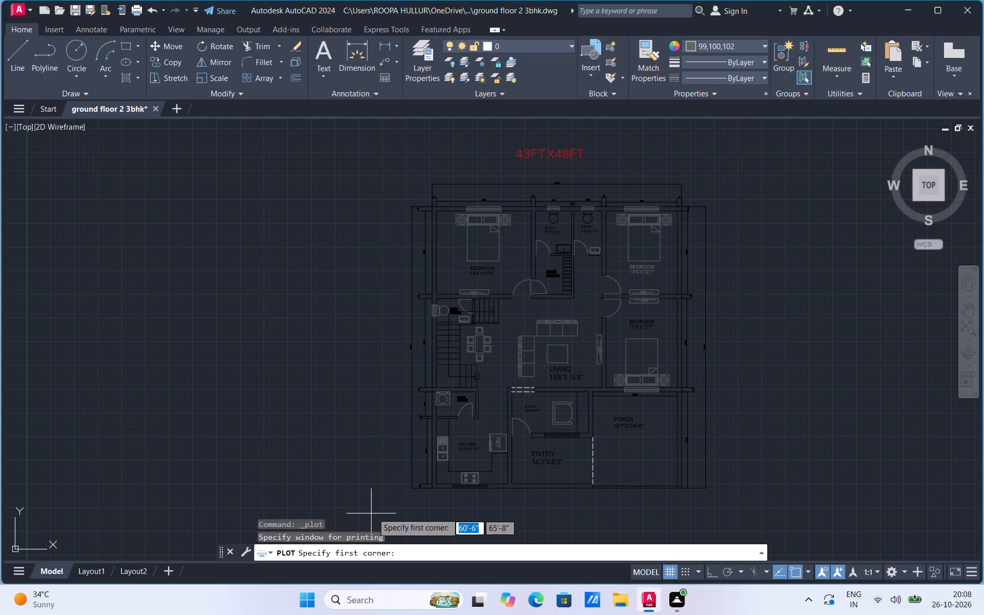
{"action": "left_click", "coordinate": [391, 508]}
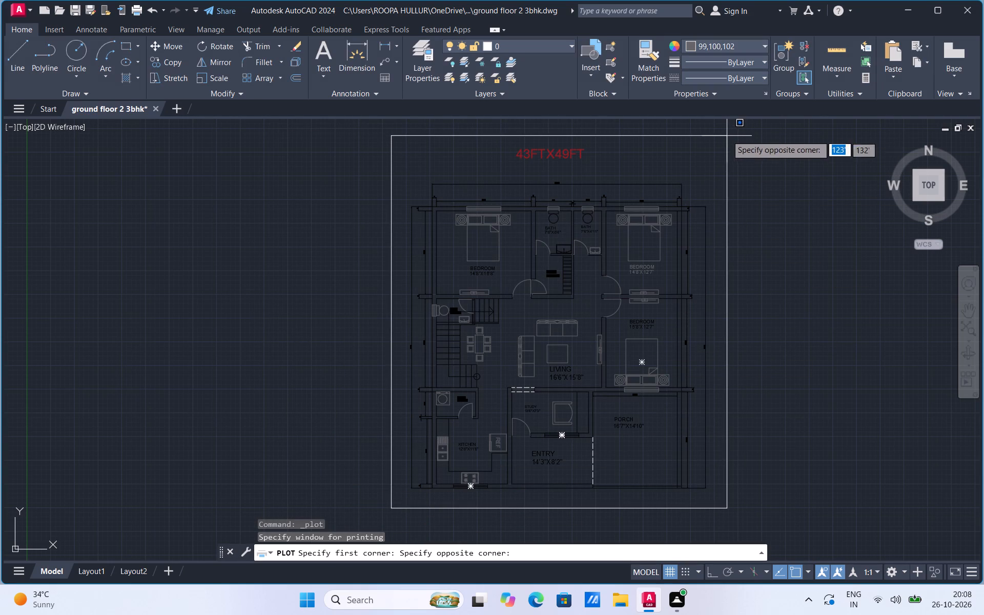
{"action": "left_click", "coordinate": [722, 138]}
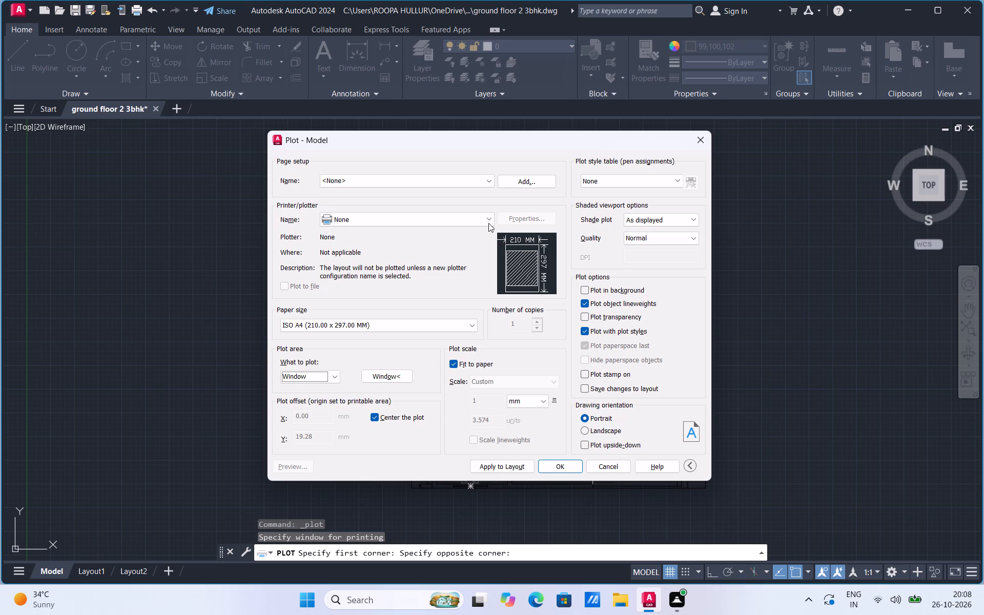
{"action": "left_click", "coordinate": [487, 220]}
{"action": "left_click", "coordinate": [361, 357]}
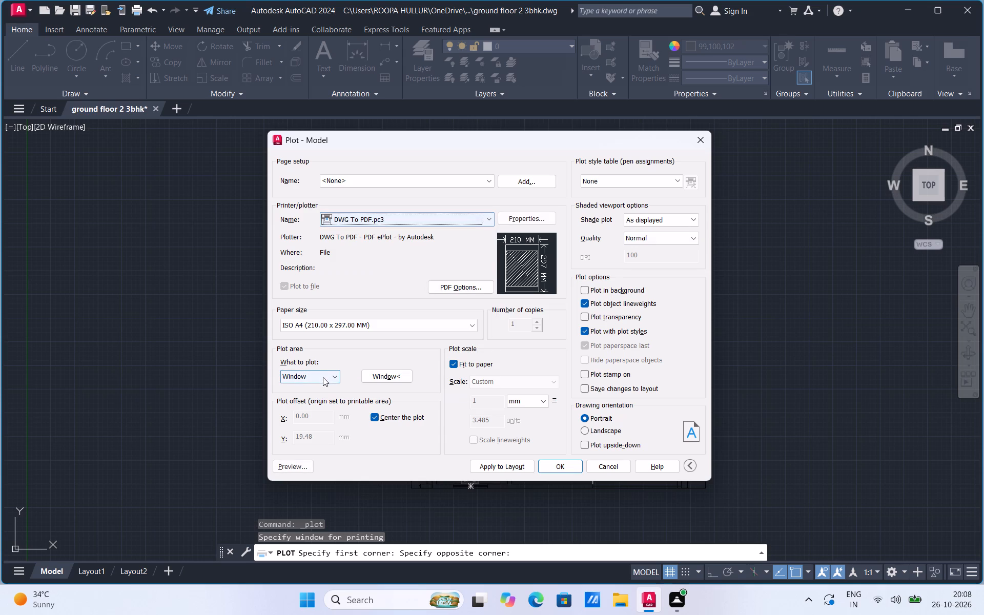
Preview the plot, output it to Documents as "ground floor 2 3bhk-Model.pdf", and close the opened PDF.
{"action": "left_click", "coordinate": [301, 465]}
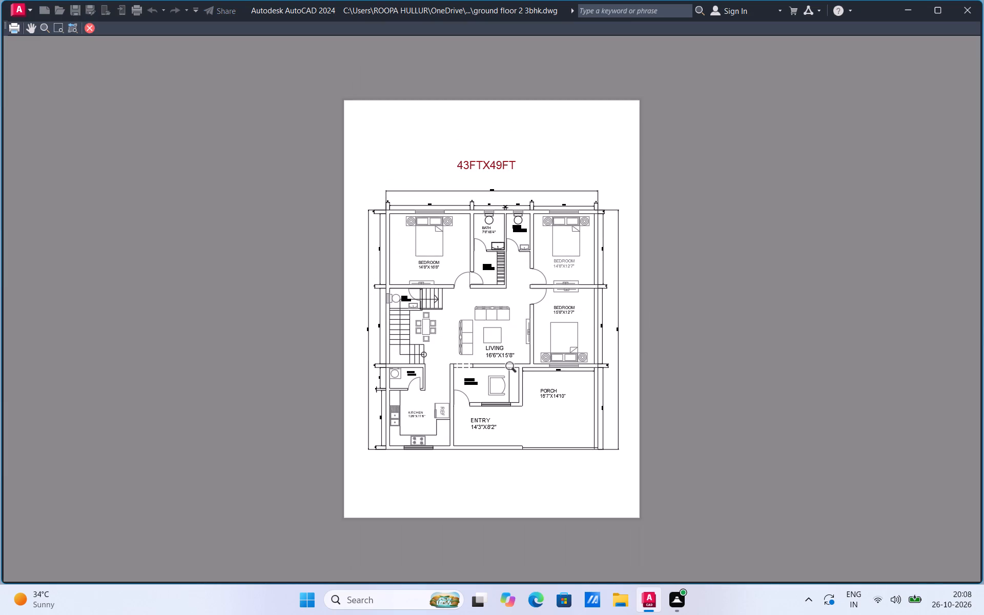
{"action": "key", "text": "Return"}
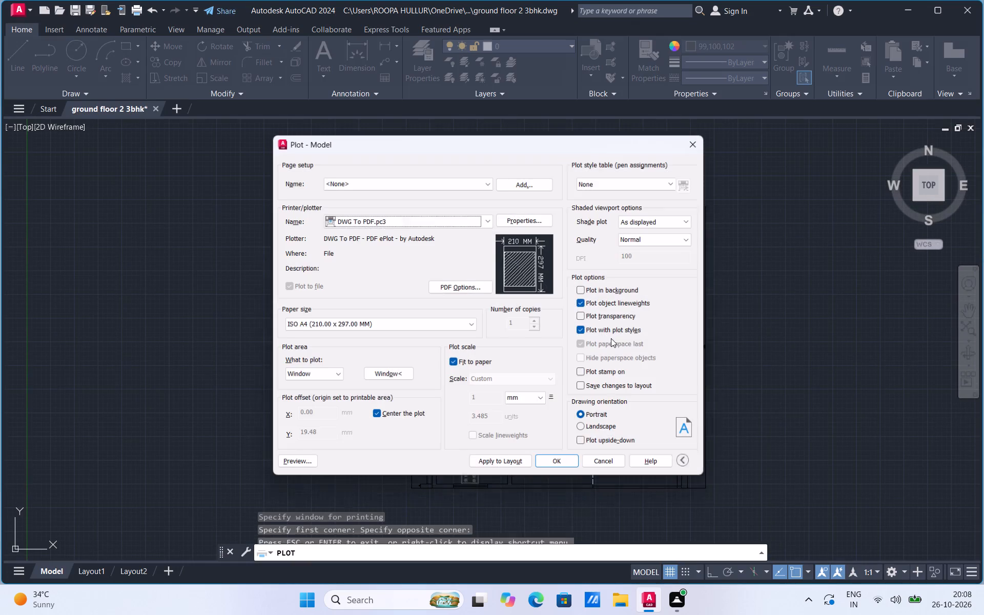
{"action": "left_click", "coordinate": [567, 464]}
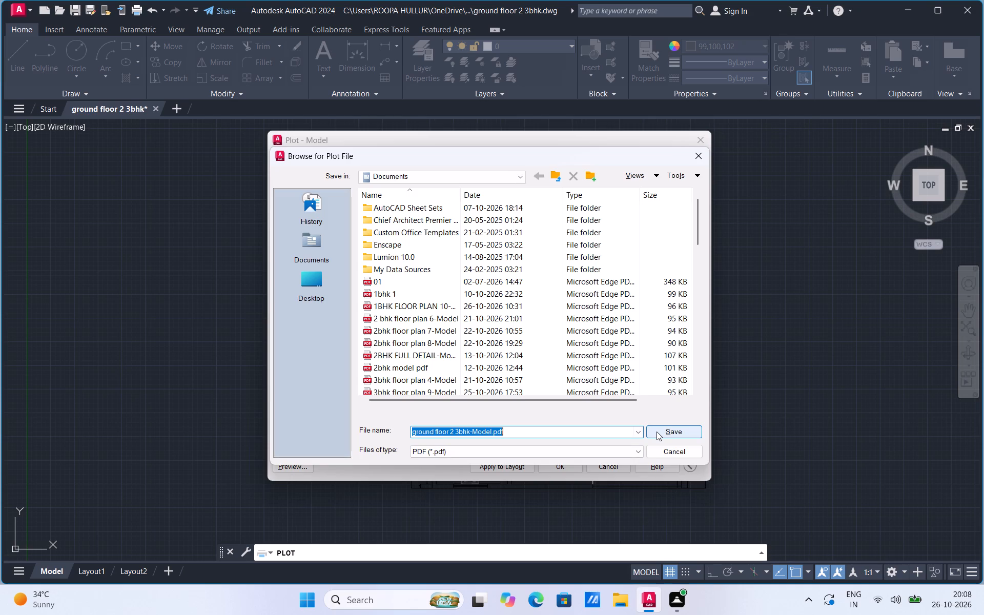
{"action": "left_click", "coordinate": [657, 432]}
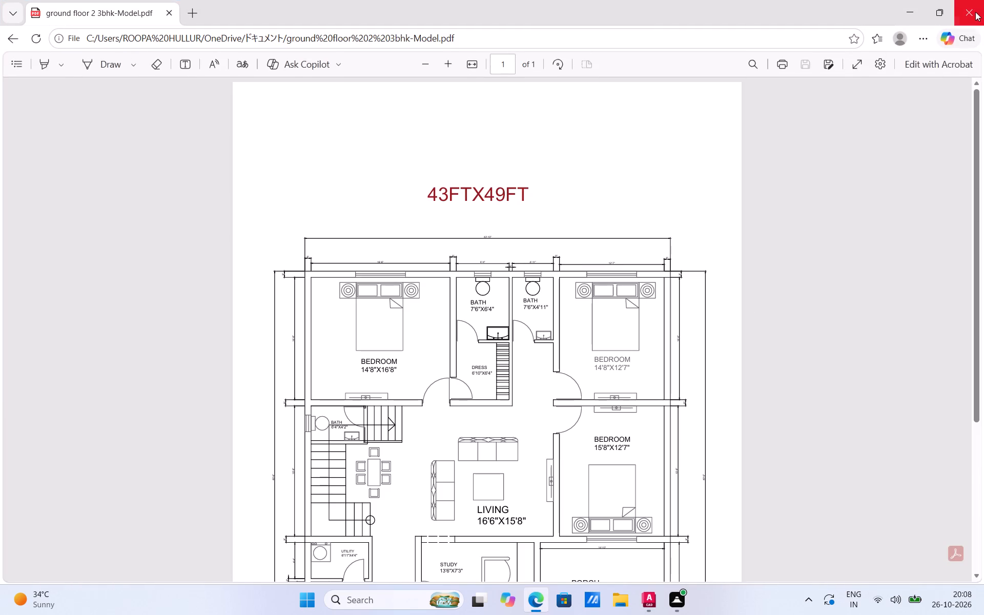
{"action": "left_click", "coordinate": [975, 12]}
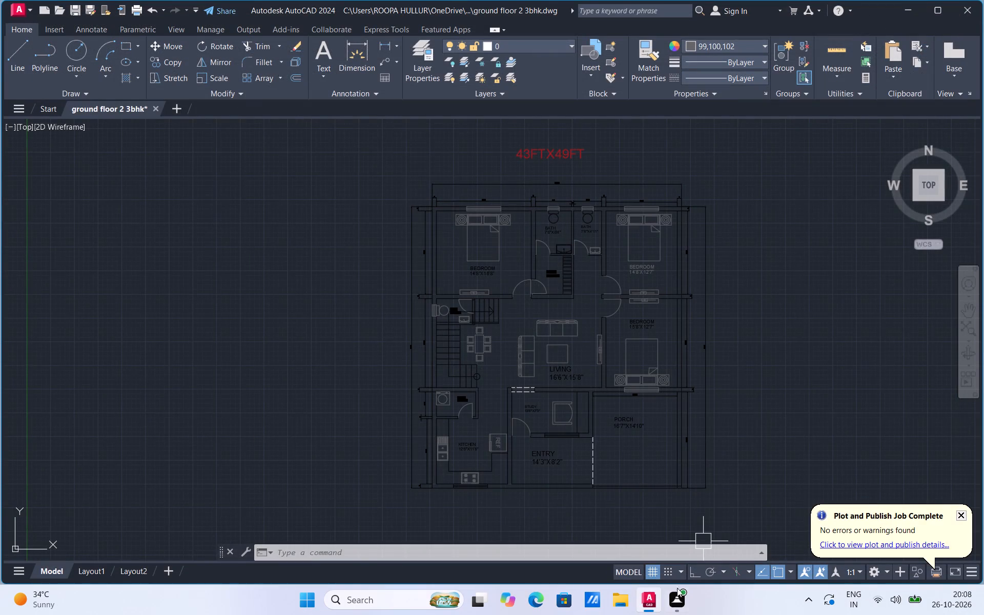